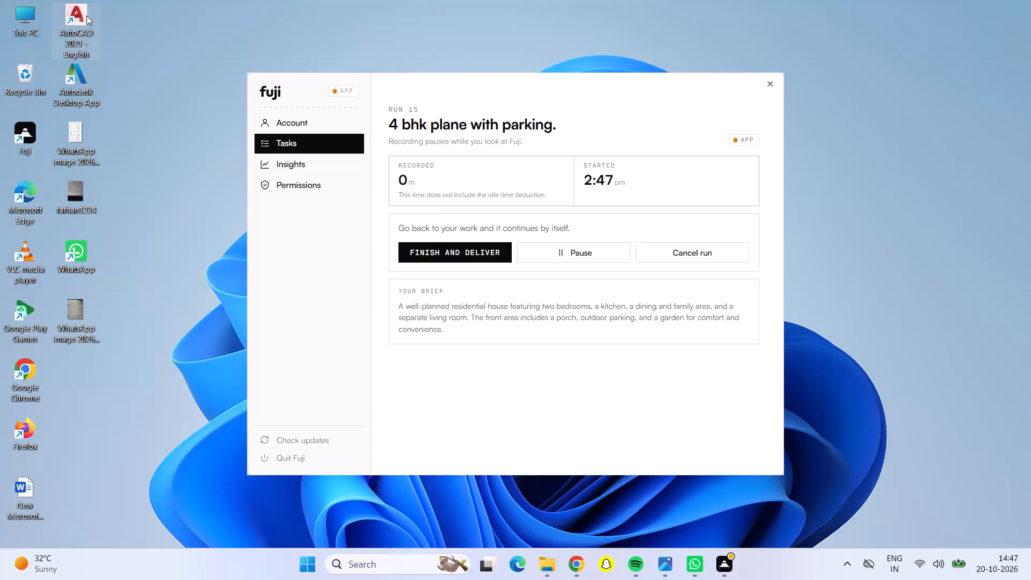
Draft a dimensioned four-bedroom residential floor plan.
Launch AutoCAD 2021 from the desktop and dismiss the drawing recovery message.
click(84, 17)
click(83, 21)
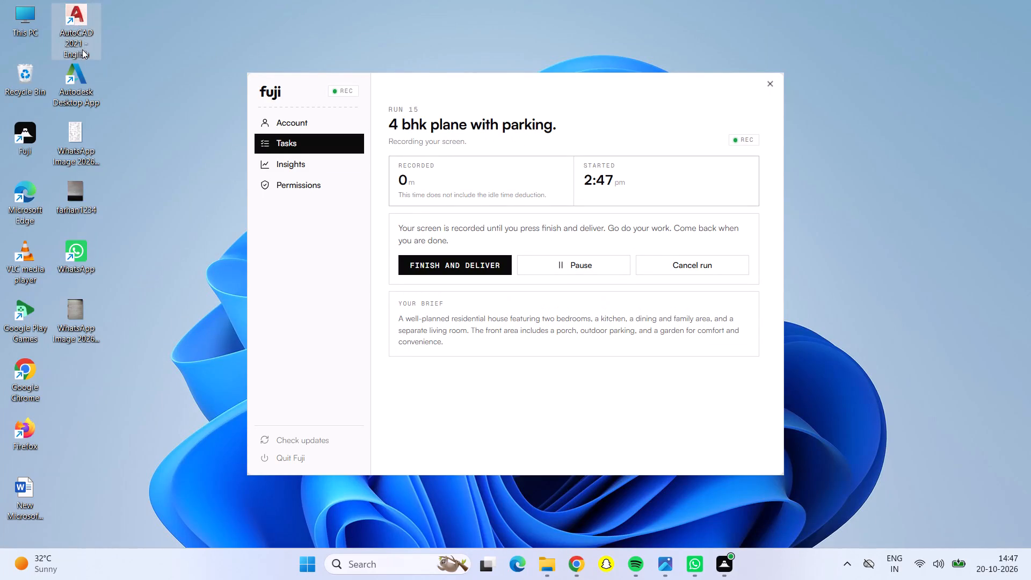
double_click(81, 6)
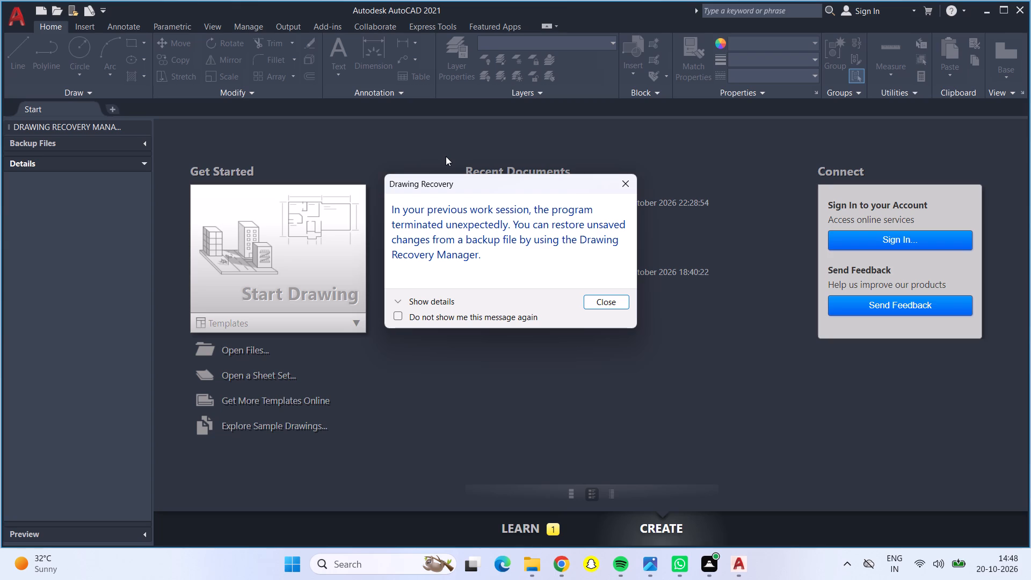
click(625, 180)
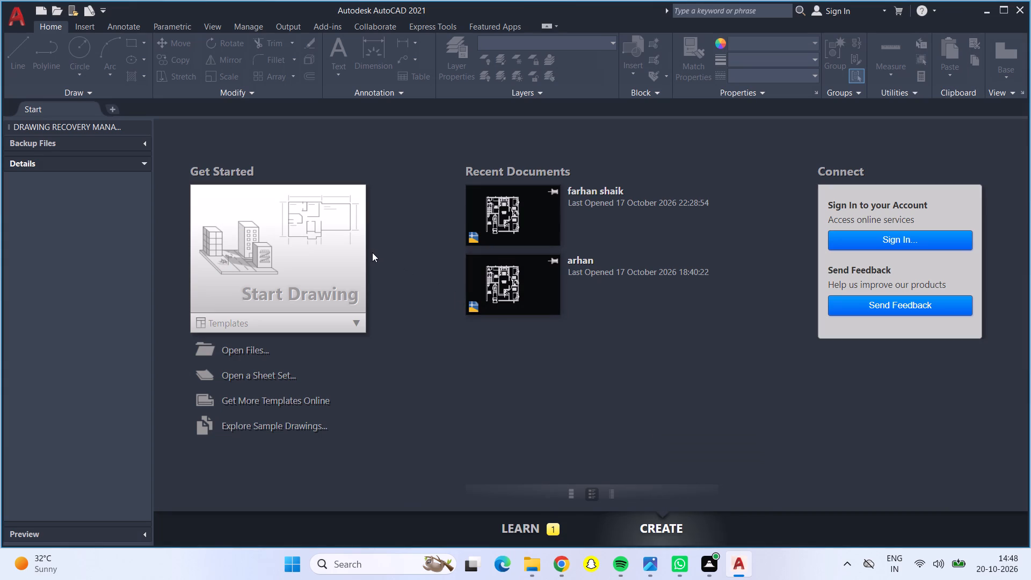
Start a new blank drawing and close the Drawing Recovery Manager.
click(372, 252)
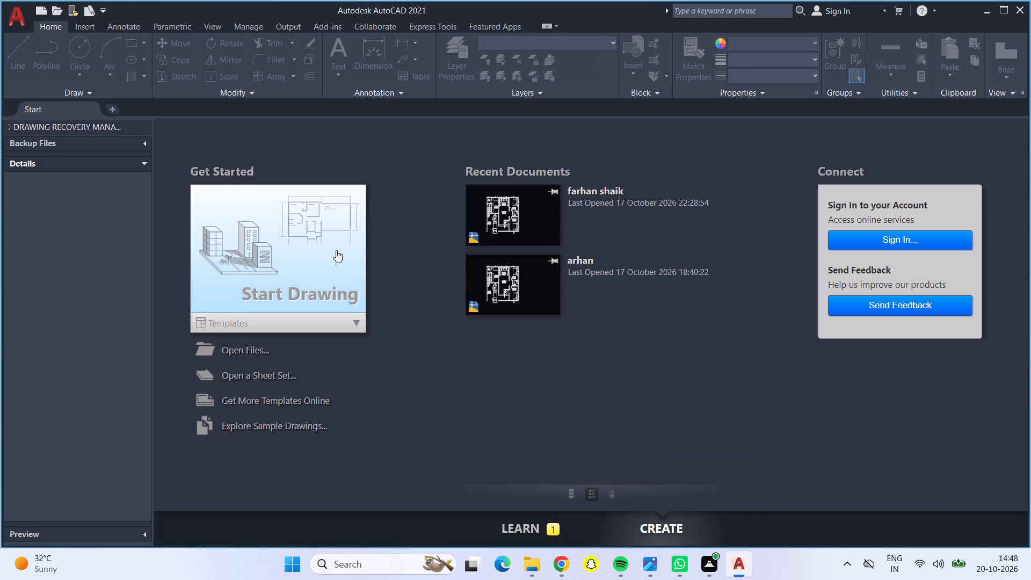
double_click(336, 250)
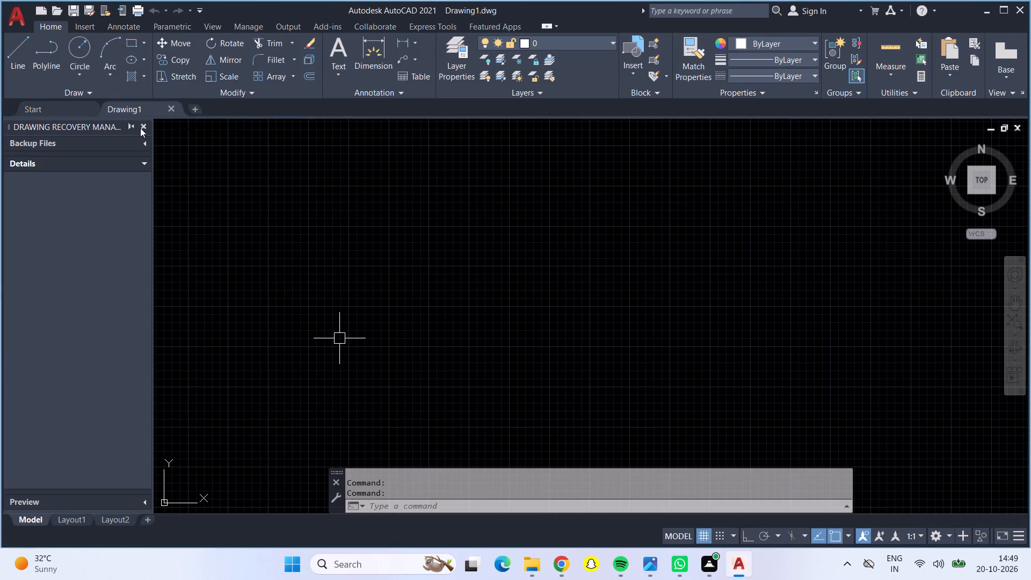
click(141, 126)
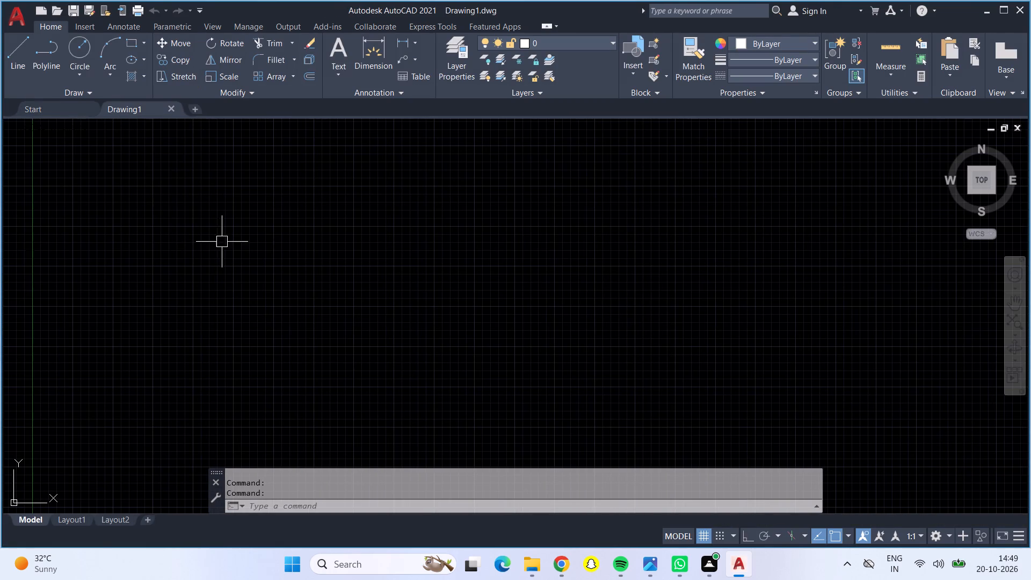
Set the drawing units to Engineering length with 0'-0" precision and an insertion scale of inches.
key(Escape)
text(un)
key(Return)
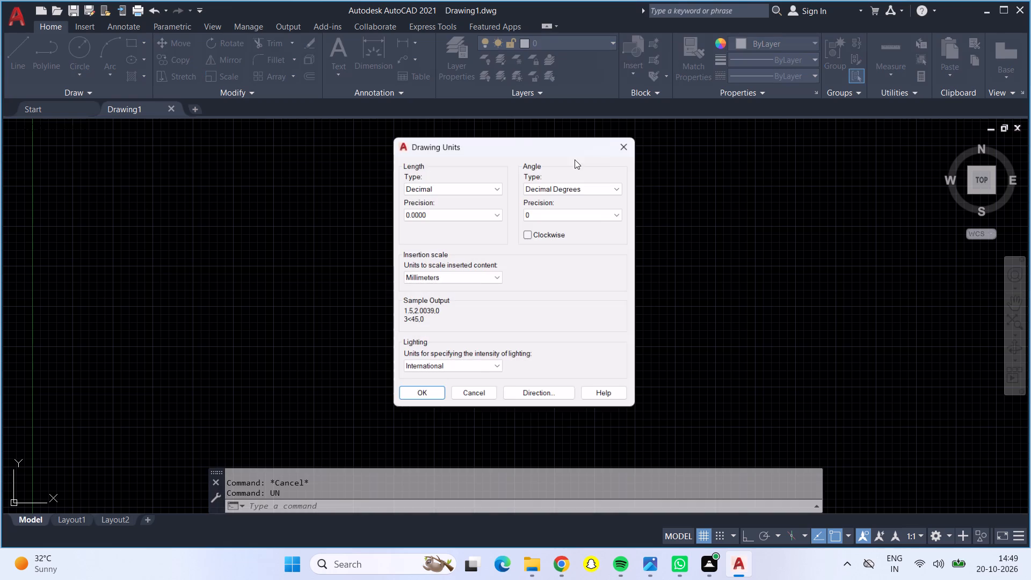
click(492, 184)
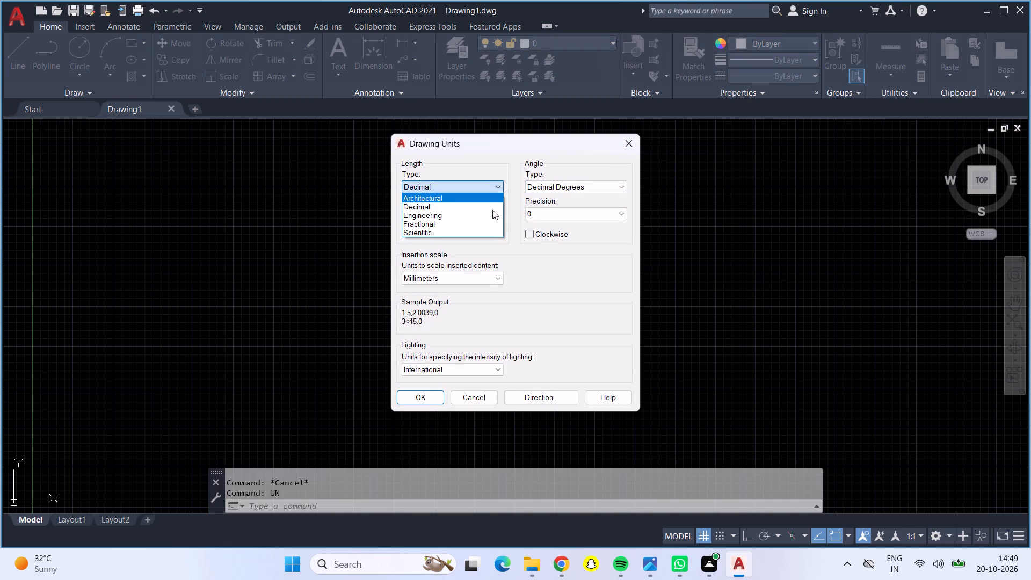
click(493, 215)
click(493, 215)
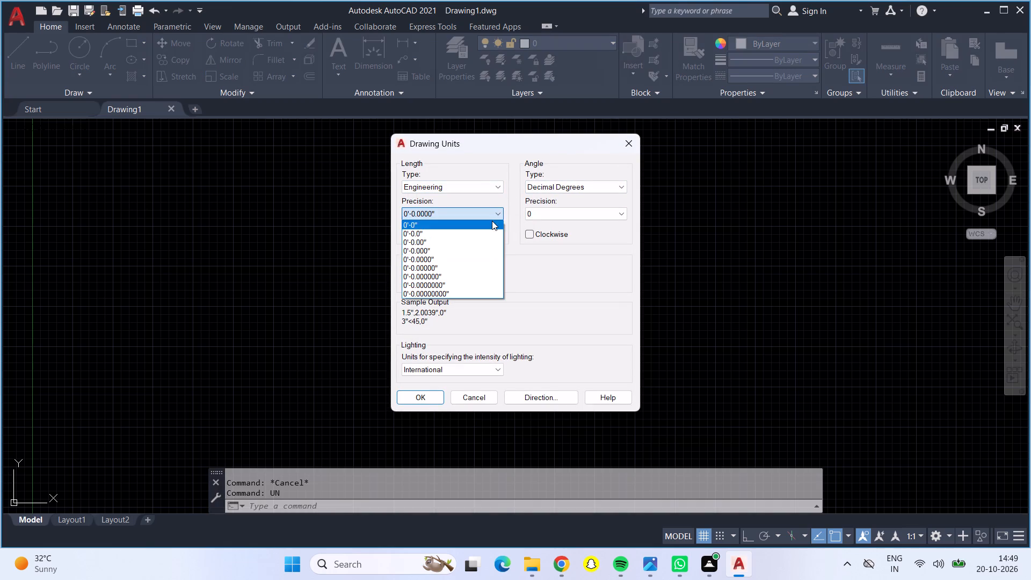
click(492, 221)
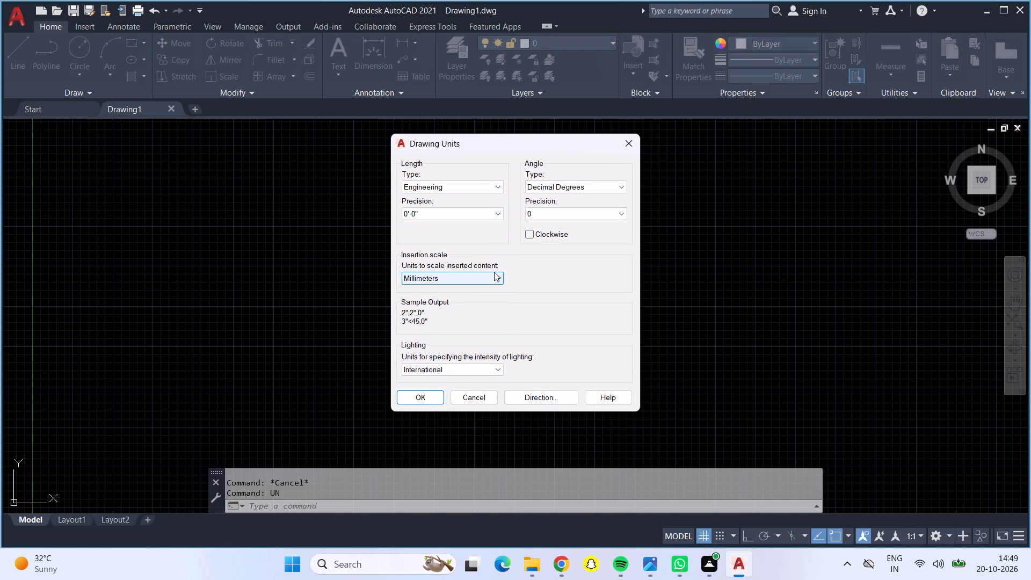
click(494, 272)
click(485, 295)
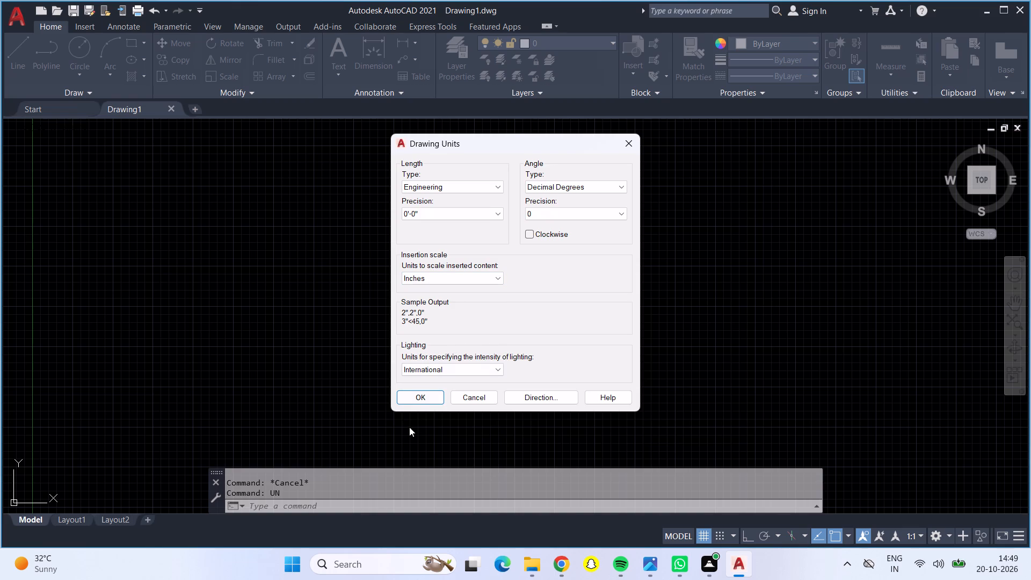
click(421, 395)
Modify the ISO-25 dimension style so its primary linear units are Engineering with 0'-0" precision.
key(d)
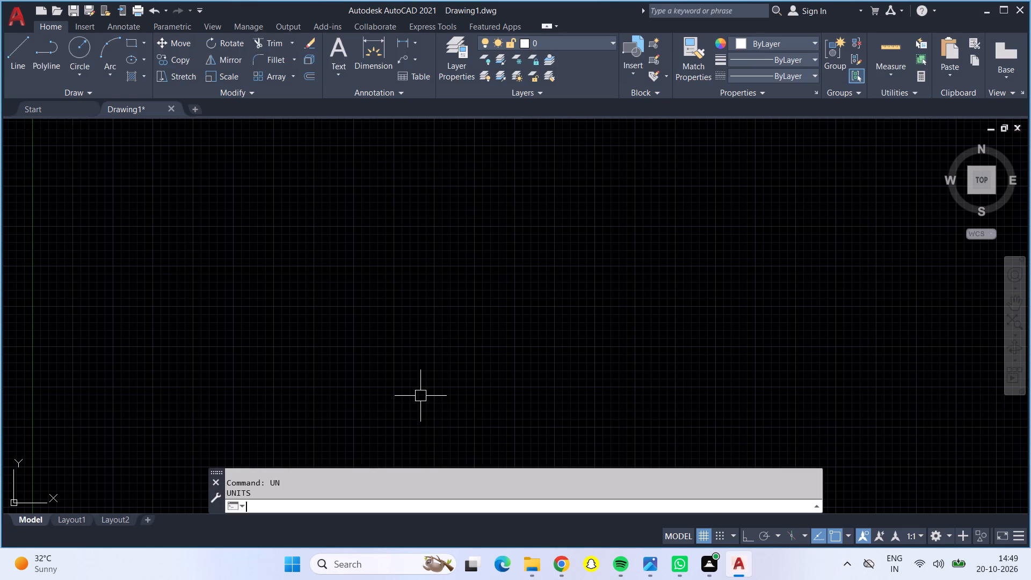
key(Return)
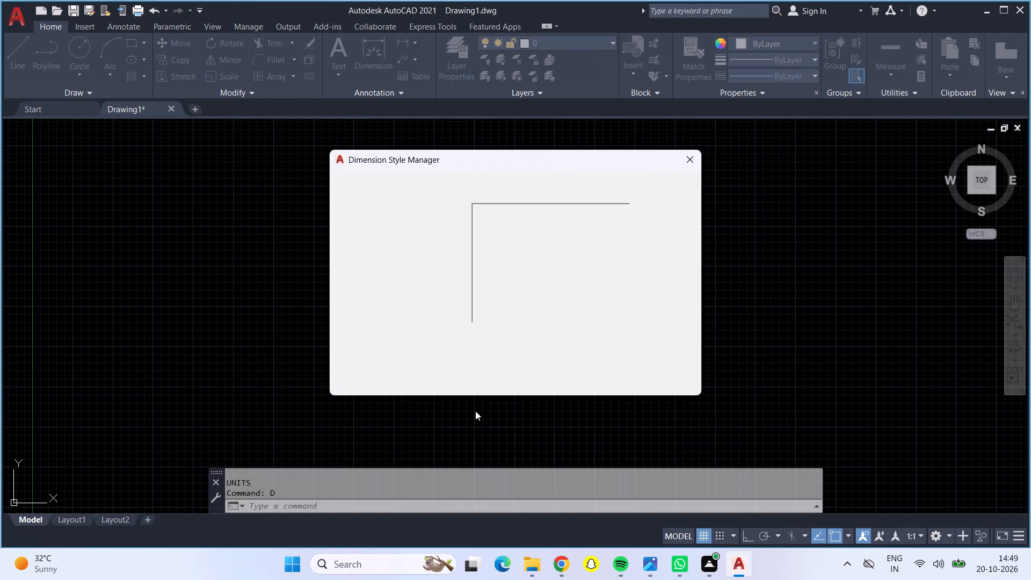
click(668, 249)
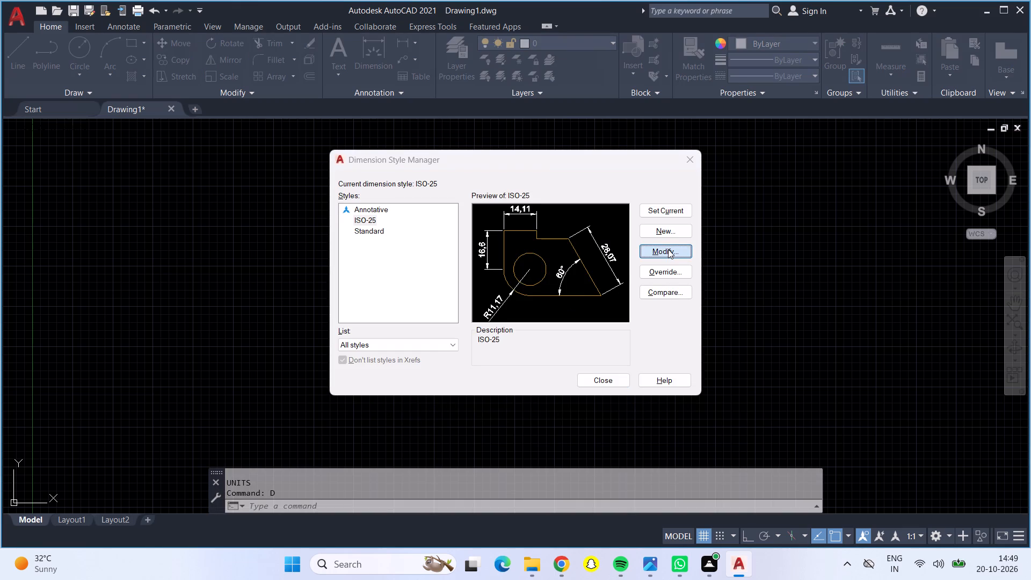
click(668, 249)
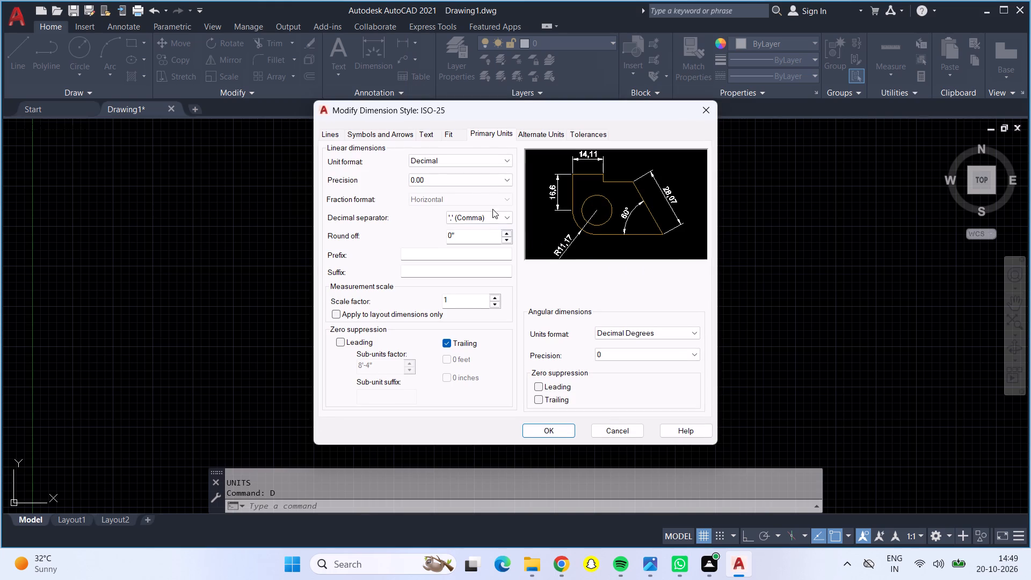
click(507, 160)
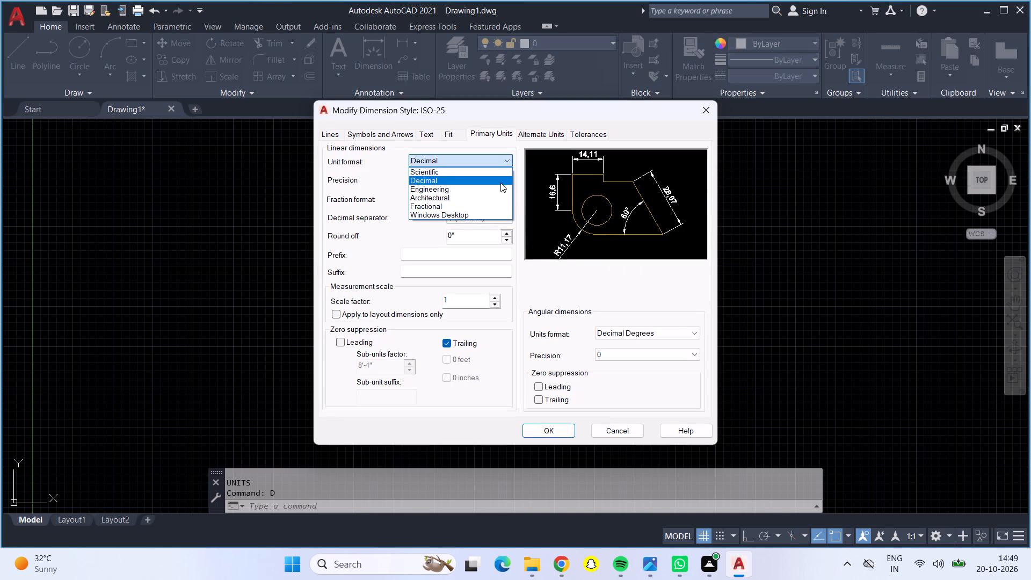
click(499, 190)
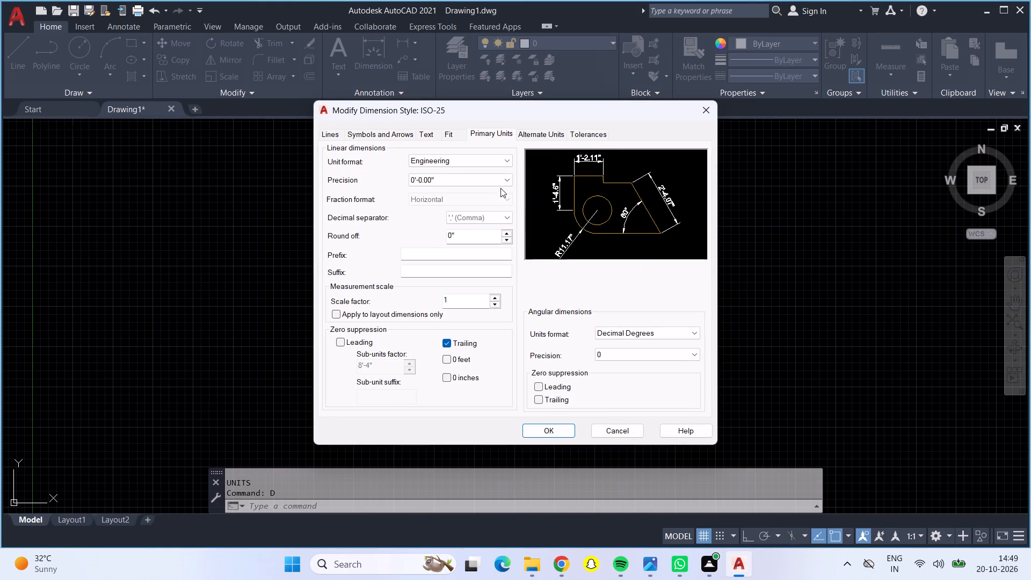
click(509, 178)
click(498, 191)
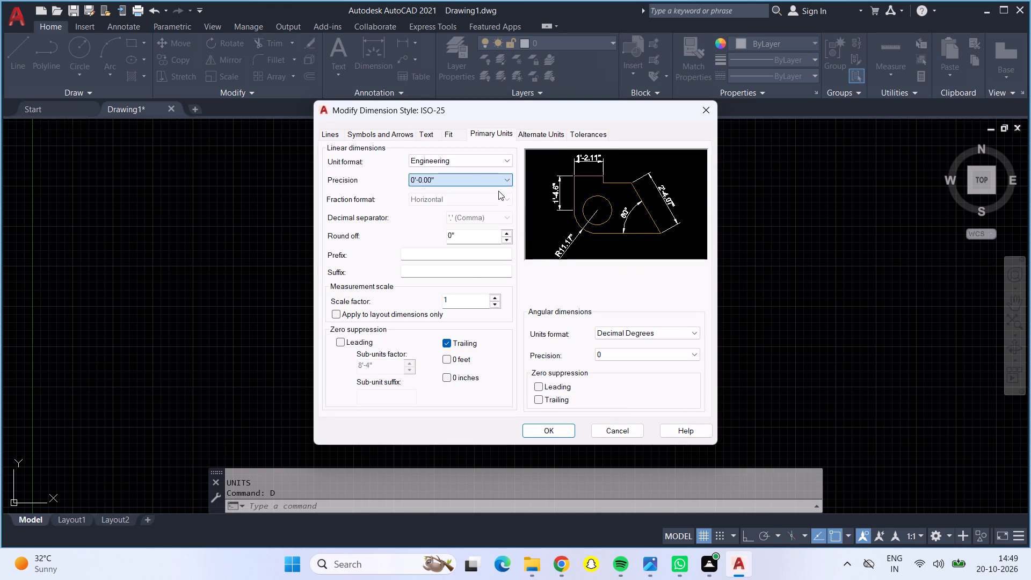
click(543, 427)
click(598, 378)
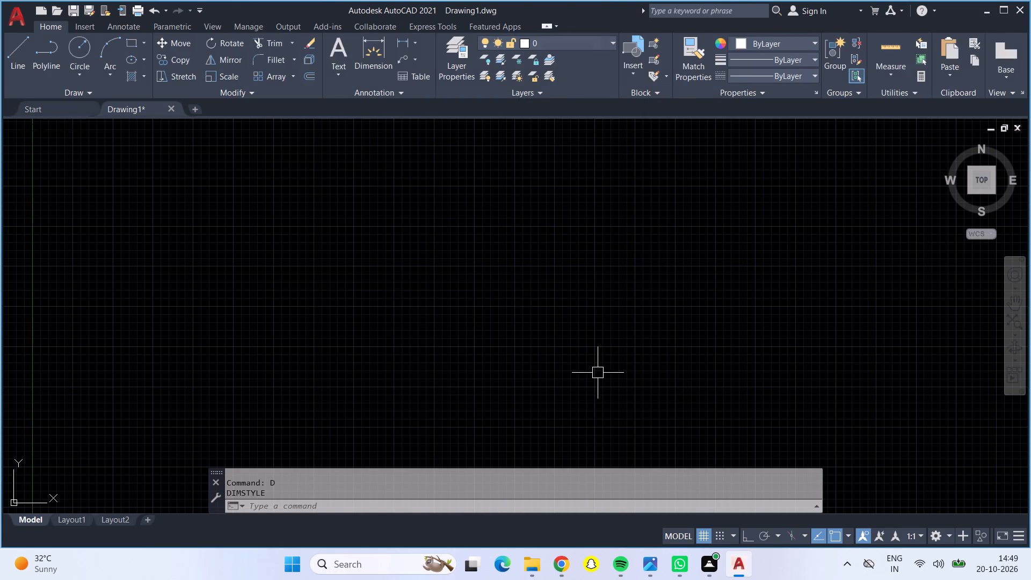
key(Escape)
Draw the plot outline as a closed rectangle of orthogonal lines, 40' wide and 60' high.
click(17, 43)
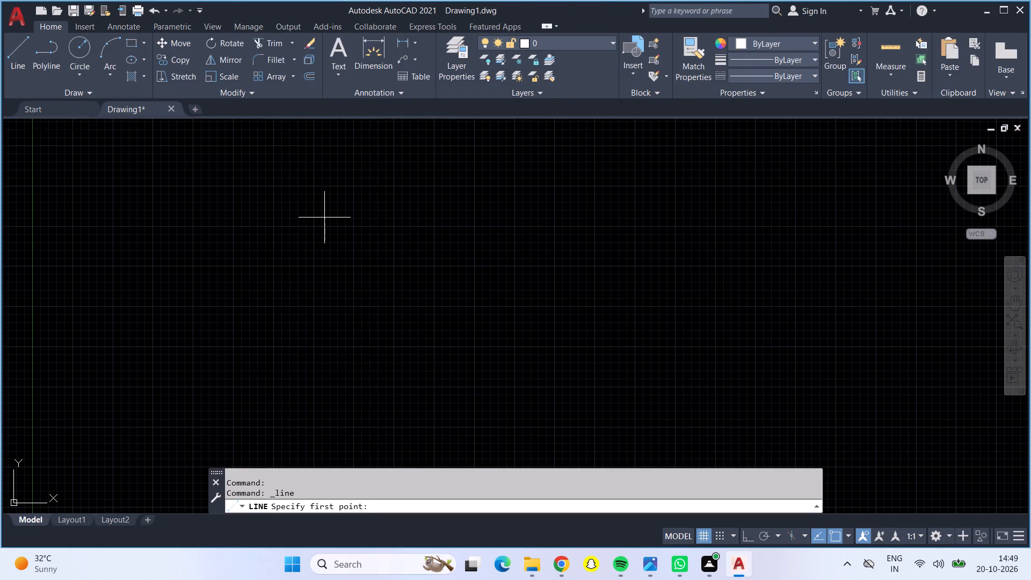
click(324, 217)
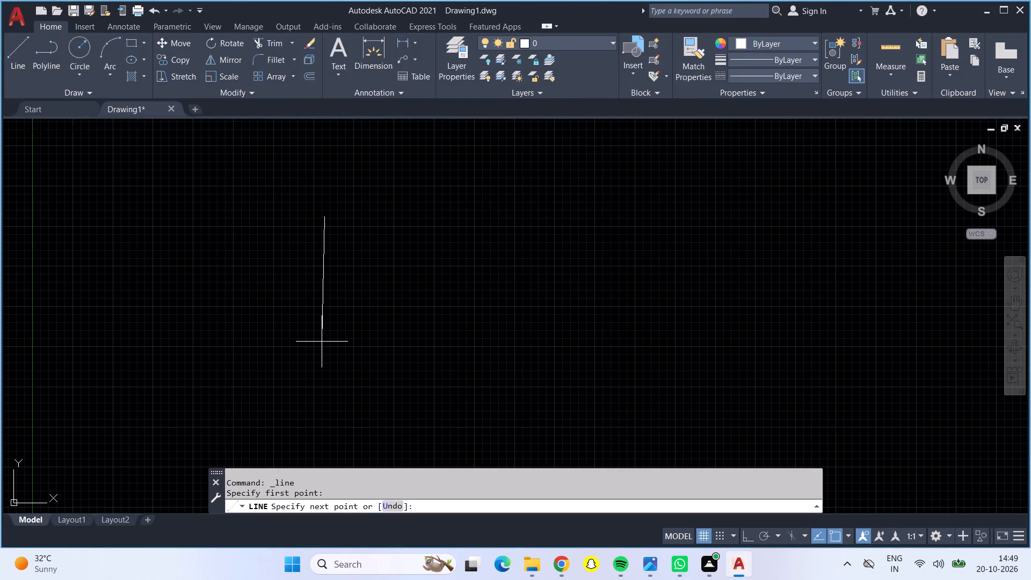
key(F8)
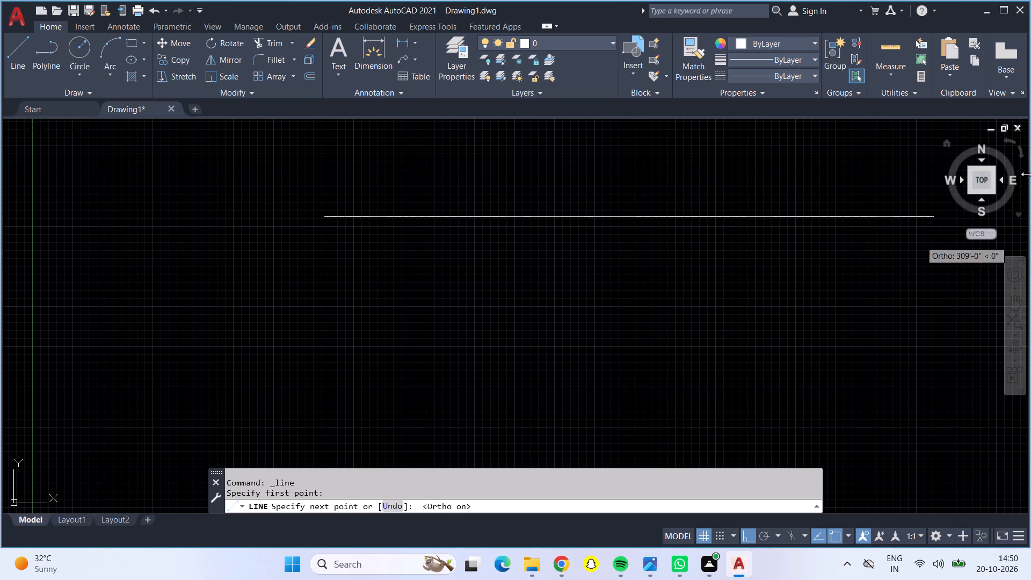
text(40')
key(Return)
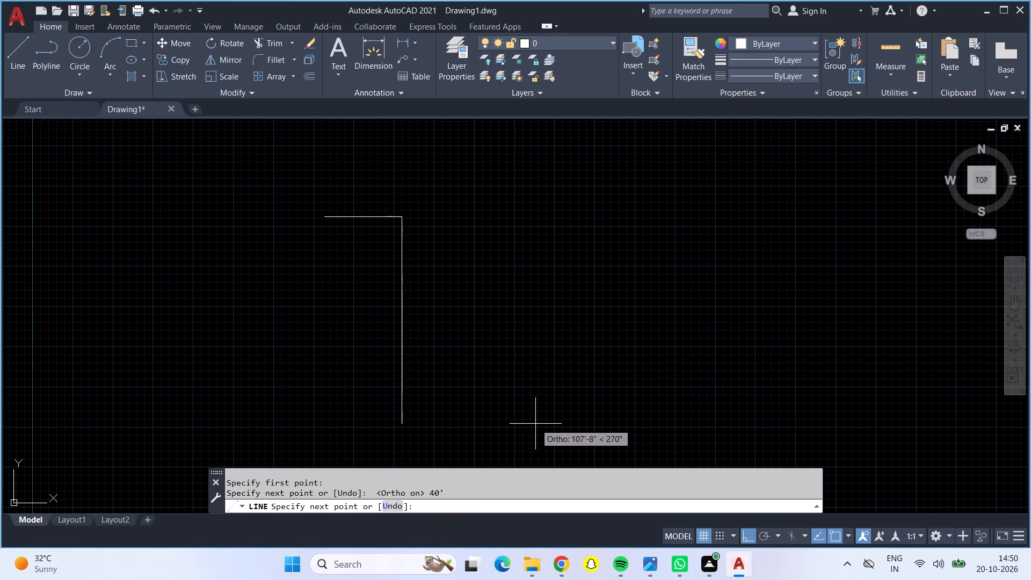
text(60)
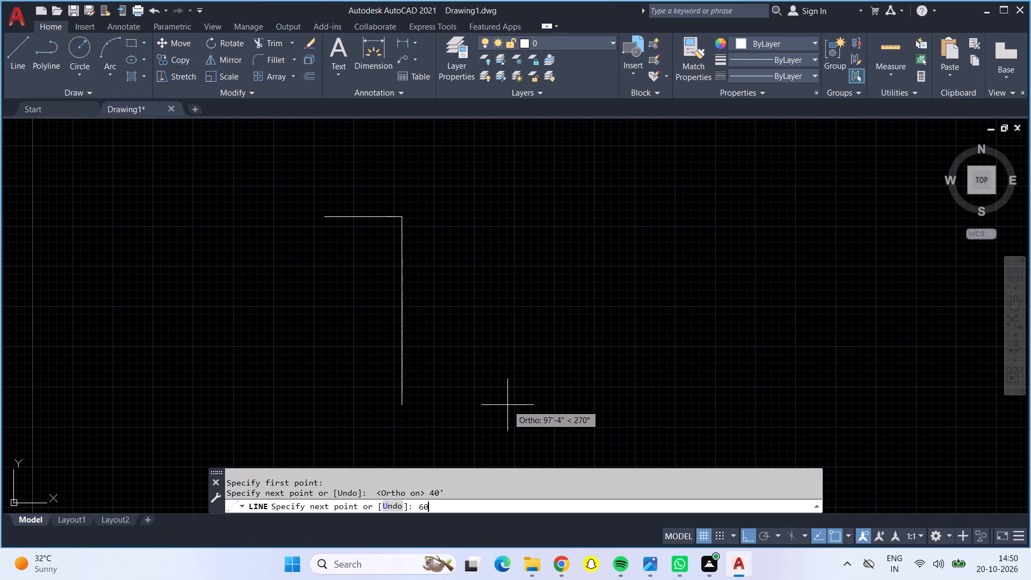
key(apostrophe)
key(Return)
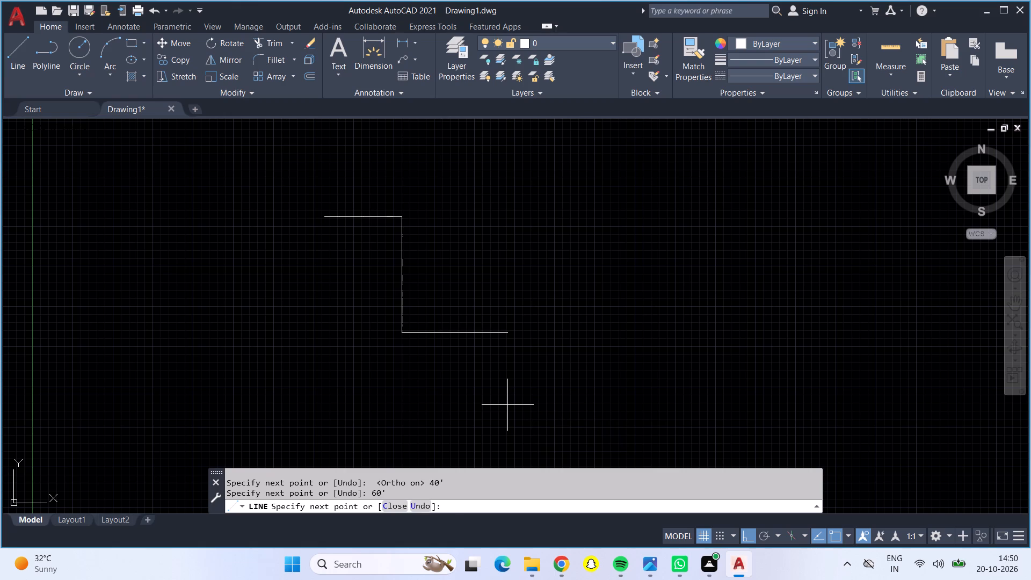
text(40')
key(Return)
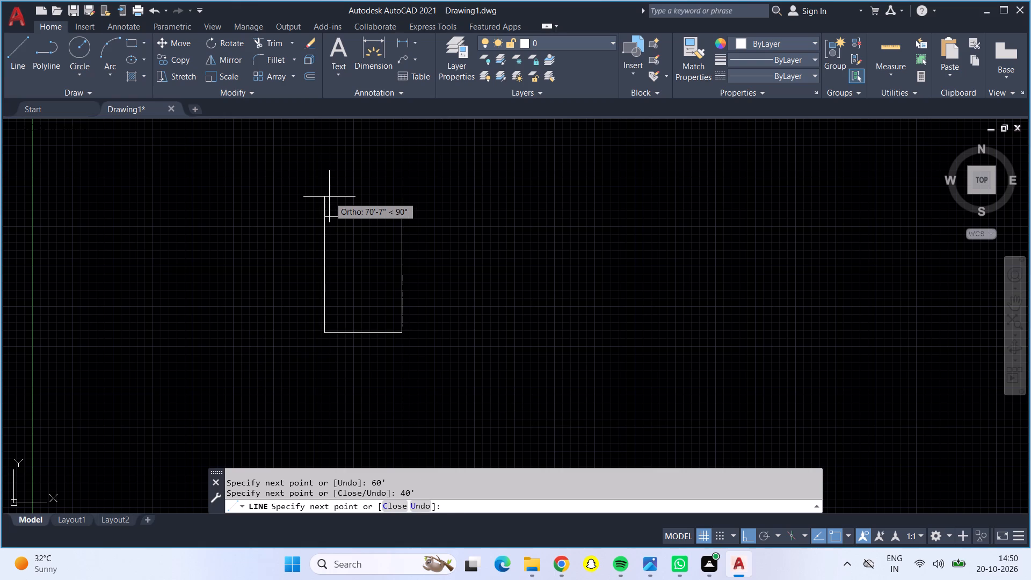
text(60')
key(Return)
key(Return)
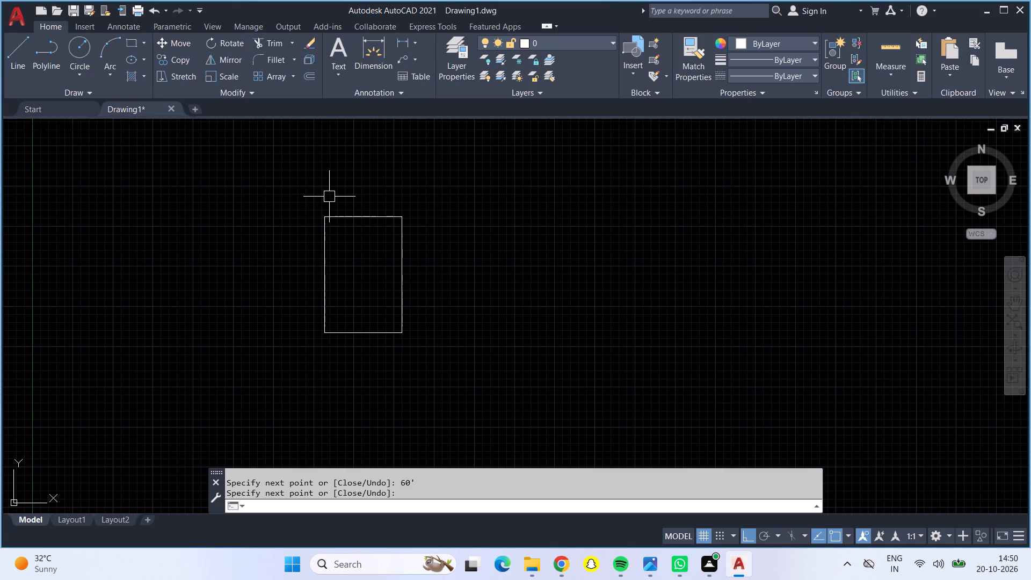
Offset the west, north and east lines of the plot outline 9" inward to form the outer walls.
scroll(324, 257, up, 2)
middle_drag(395, 295, 483, 290)
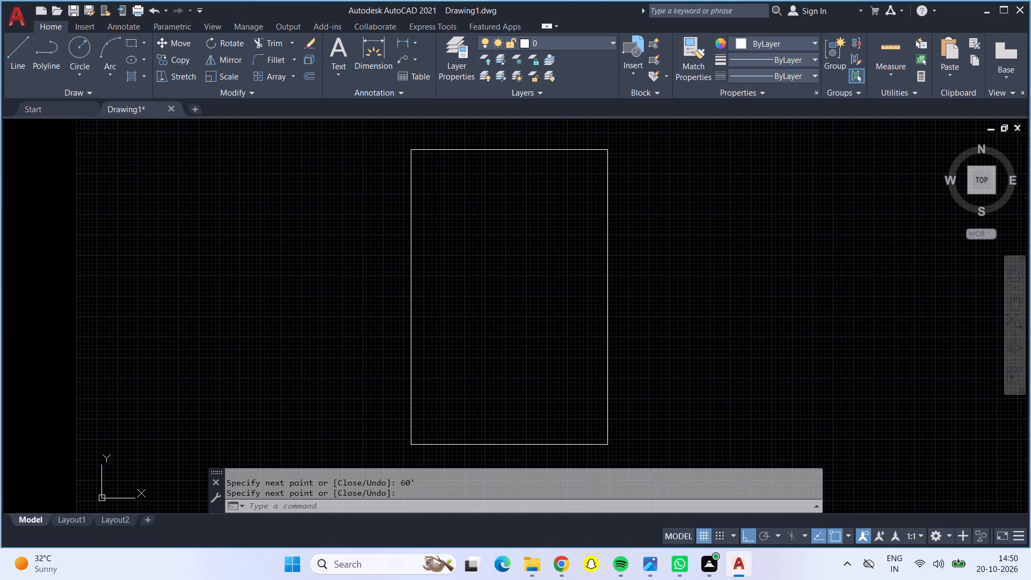
key(Escape)
key(o)
key(Return)
text(9")
key(Return)
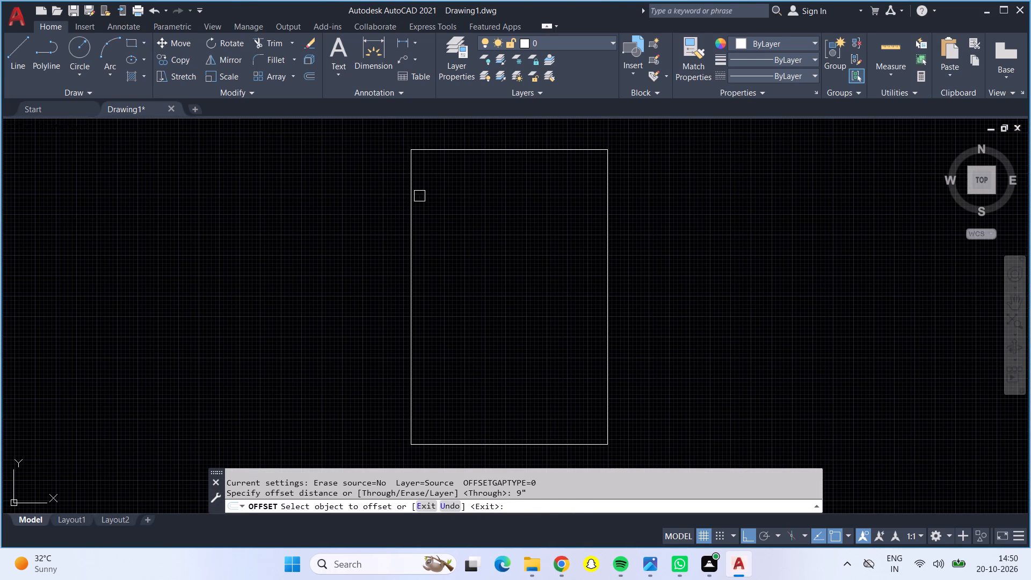
click(410, 226)
drag(451, 251, 457, 252)
click(504, 150)
drag(528, 203, 543, 218)
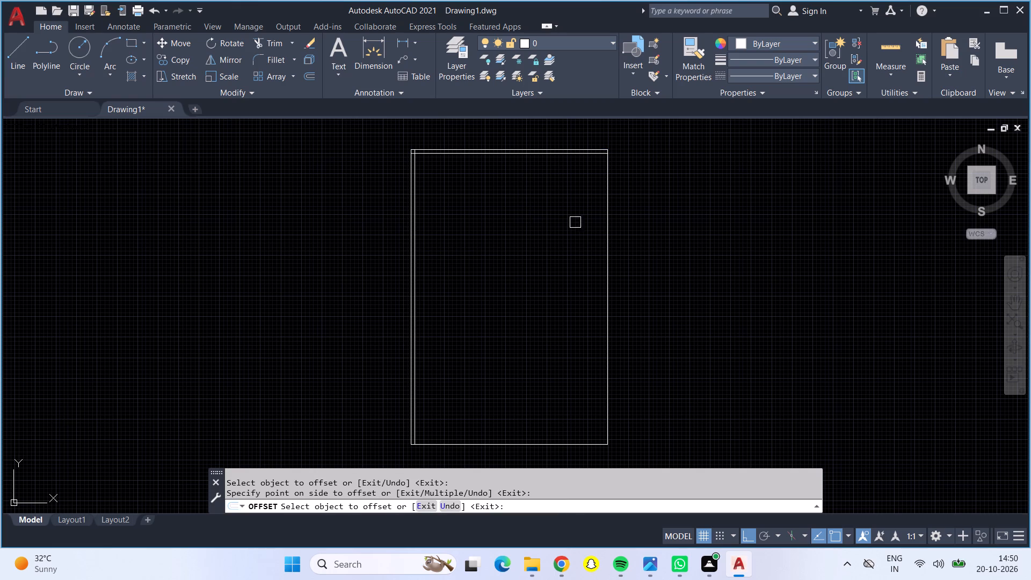
click(604, 227)
click(568, 235)
key(Escape)
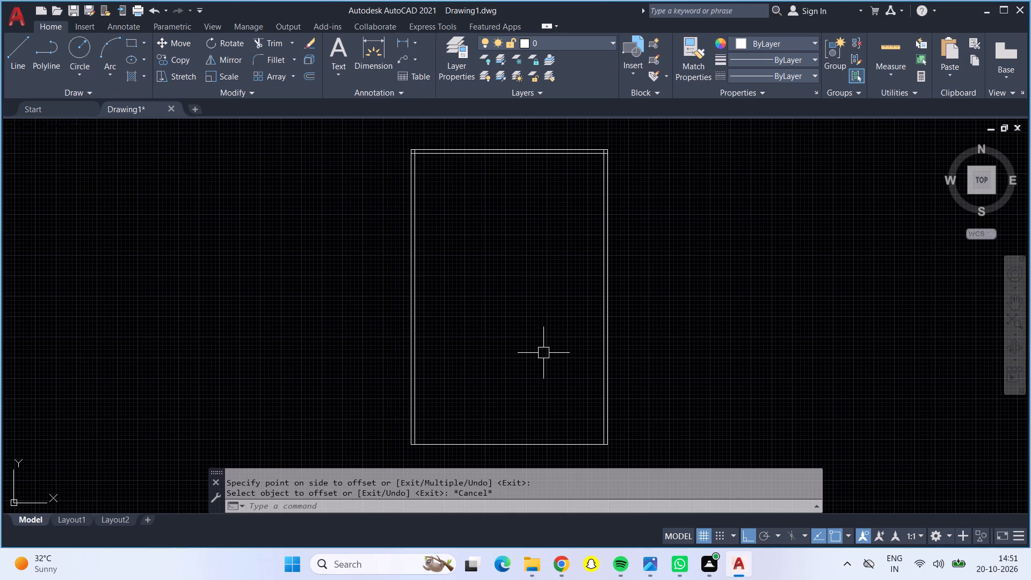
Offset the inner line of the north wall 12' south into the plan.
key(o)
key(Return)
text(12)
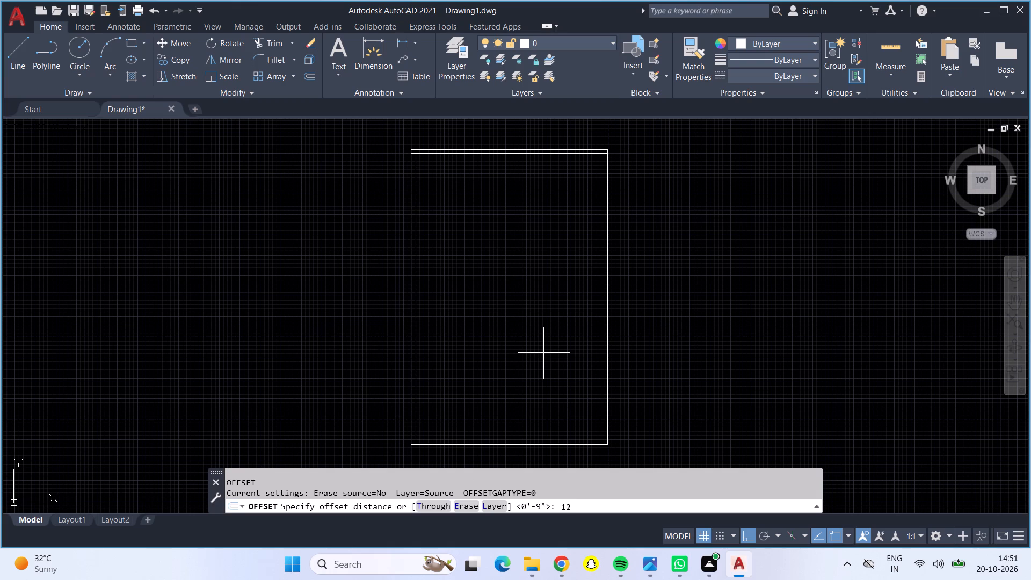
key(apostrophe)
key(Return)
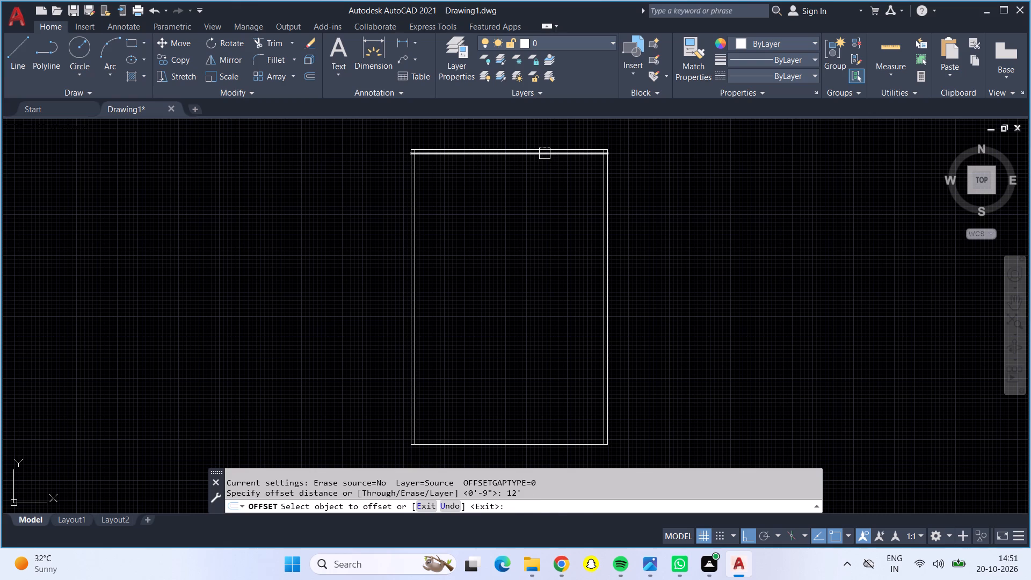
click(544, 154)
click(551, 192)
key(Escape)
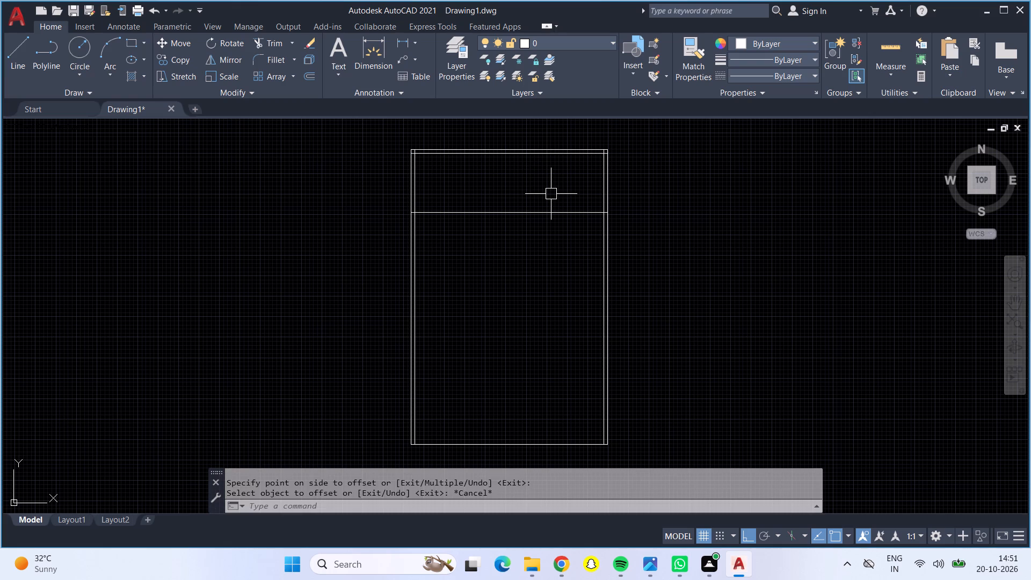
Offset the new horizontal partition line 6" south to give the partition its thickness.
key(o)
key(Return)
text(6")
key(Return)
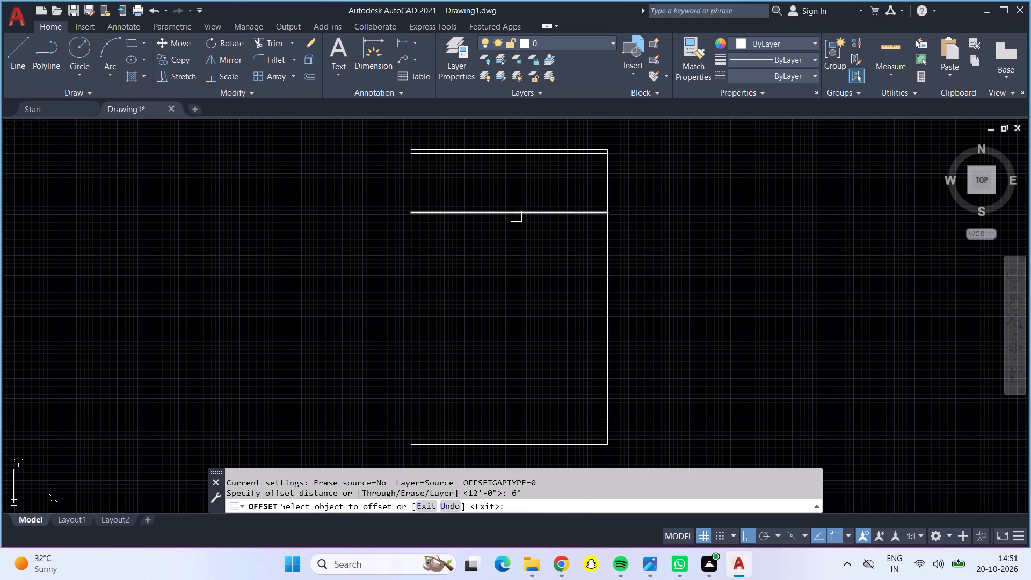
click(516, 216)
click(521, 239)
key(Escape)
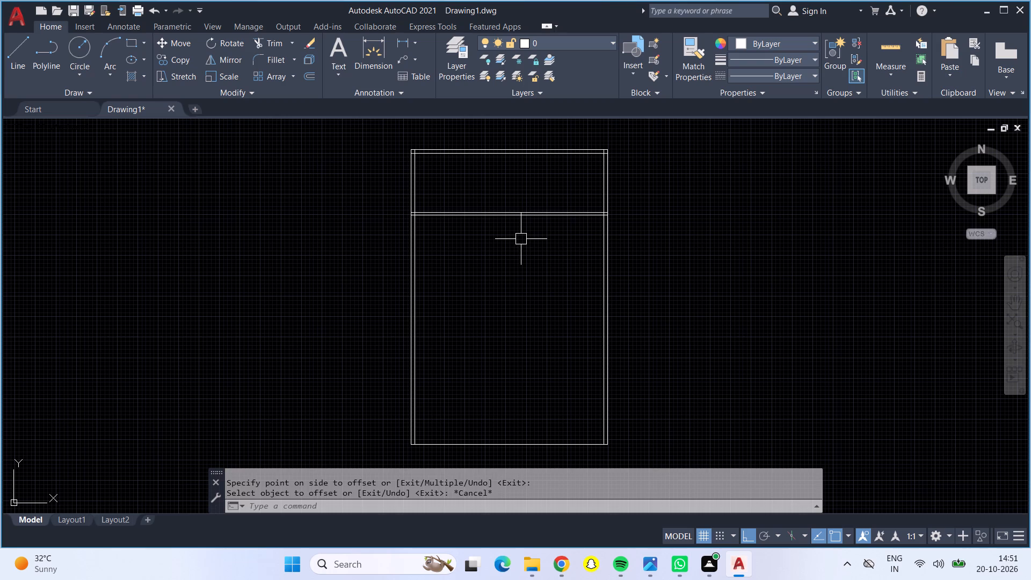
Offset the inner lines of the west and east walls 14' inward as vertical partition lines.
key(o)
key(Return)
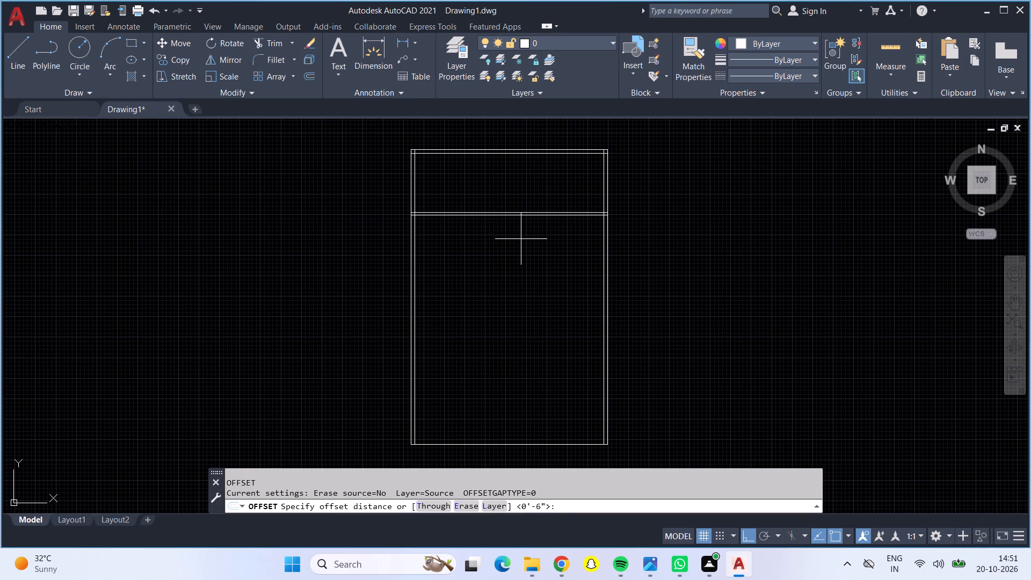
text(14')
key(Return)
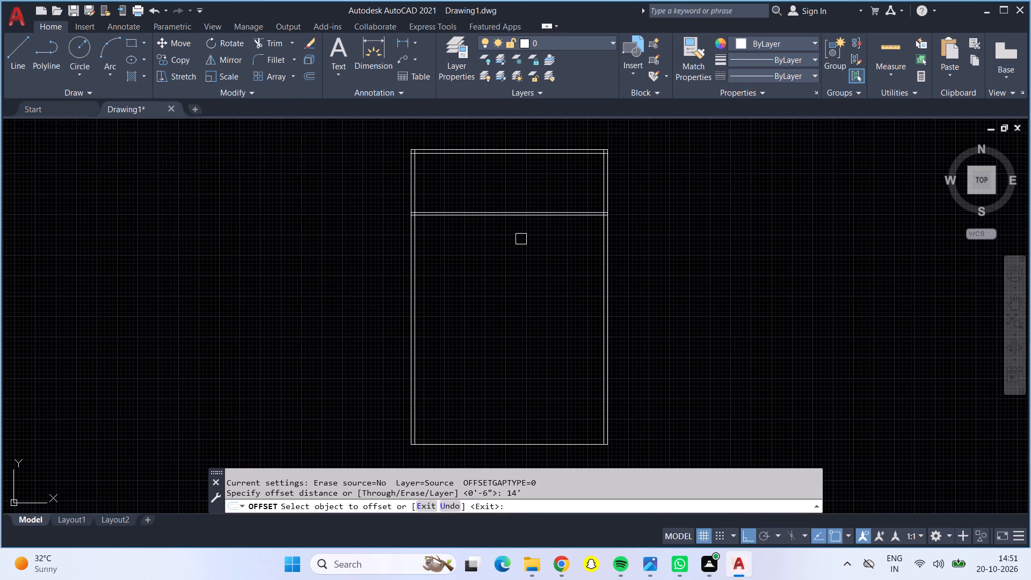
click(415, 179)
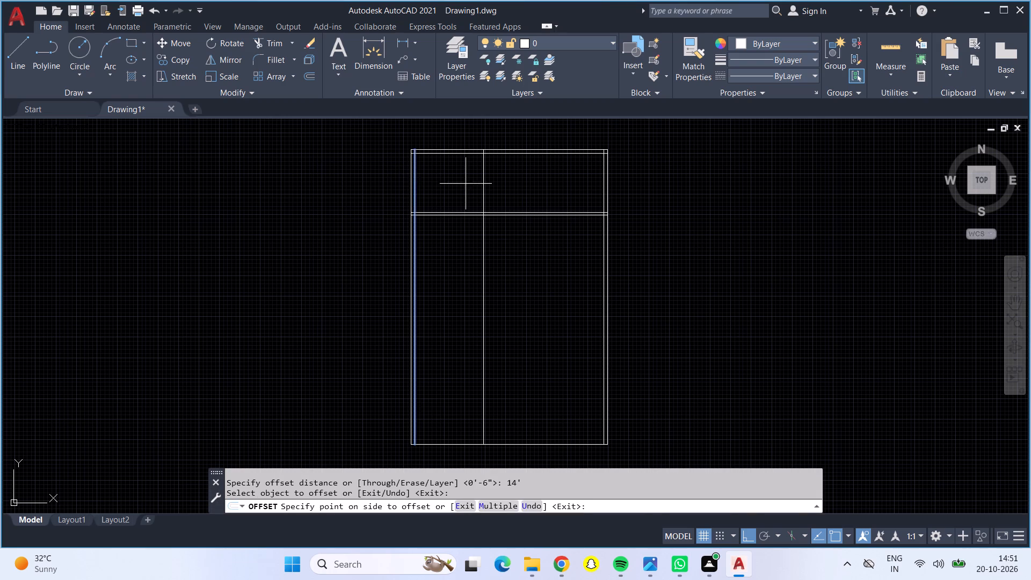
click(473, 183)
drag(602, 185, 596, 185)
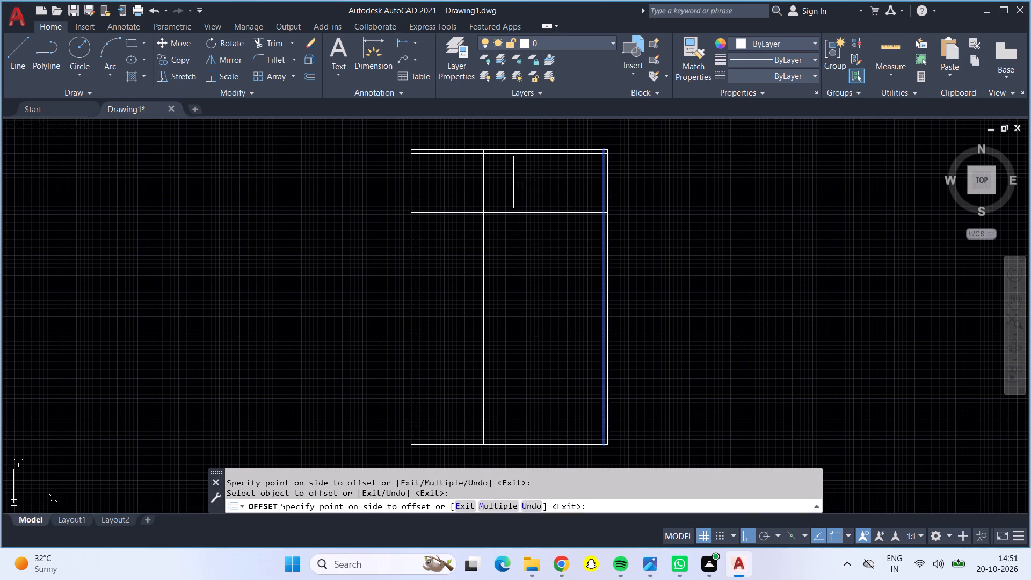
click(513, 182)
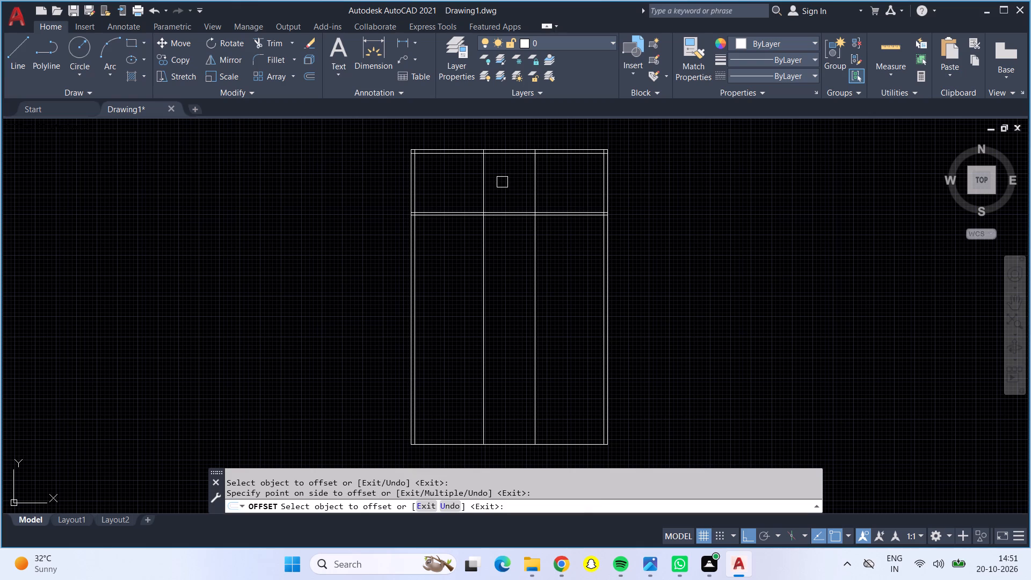
Measure the width and depth of the middle room along the north wall with Quick measure.
scroll(502, 181, up, 1)
middle_drag(502, 181, 502, 182)
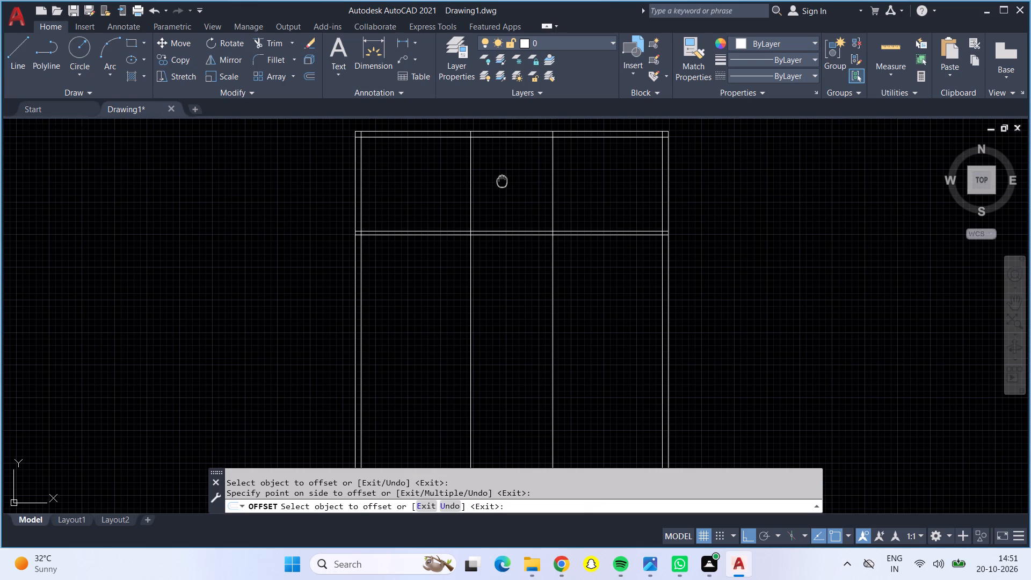
middle_drag(502, 182, 500, 219)
drag(898, 38, 888, 48)
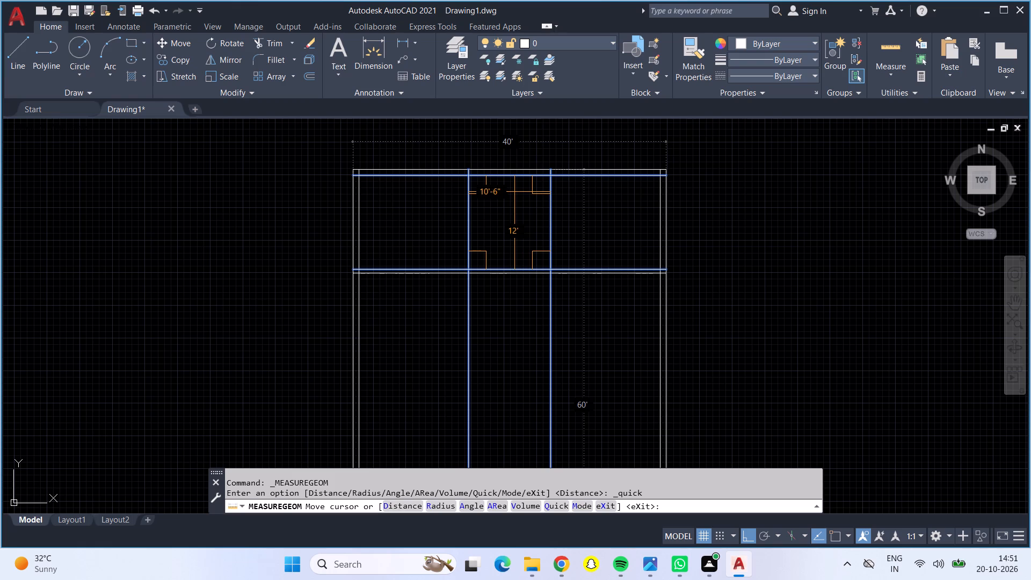
key(Escape)
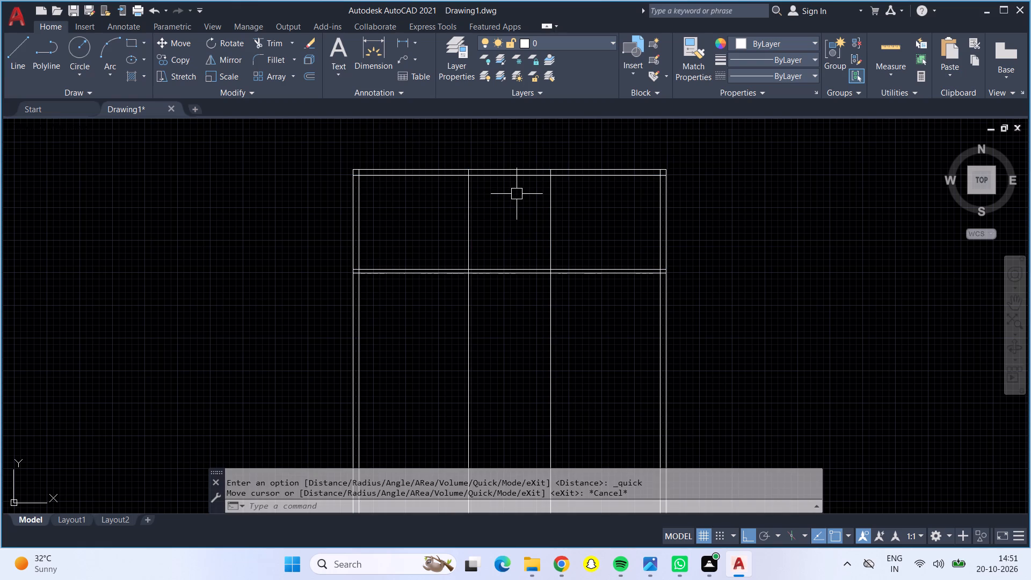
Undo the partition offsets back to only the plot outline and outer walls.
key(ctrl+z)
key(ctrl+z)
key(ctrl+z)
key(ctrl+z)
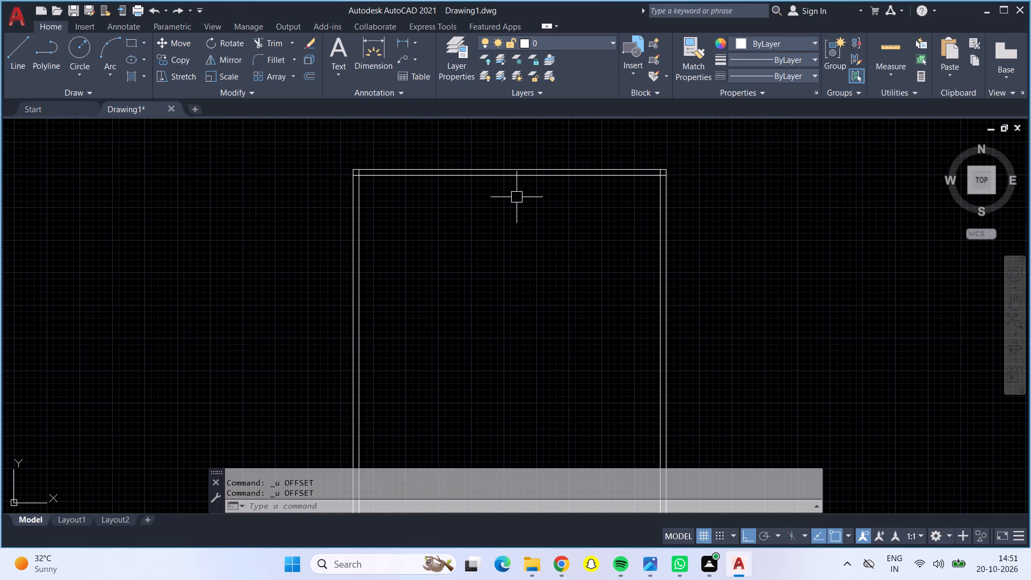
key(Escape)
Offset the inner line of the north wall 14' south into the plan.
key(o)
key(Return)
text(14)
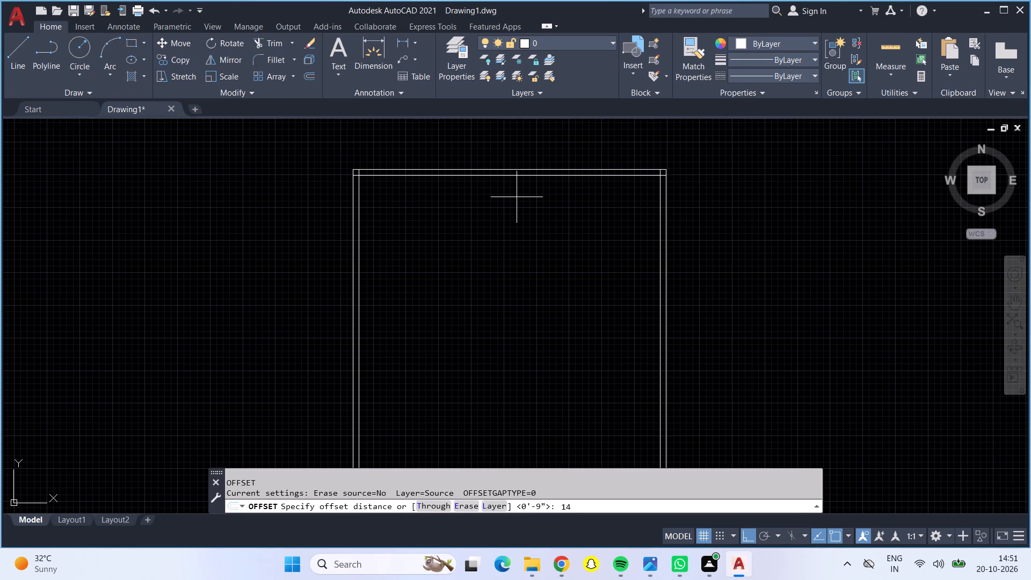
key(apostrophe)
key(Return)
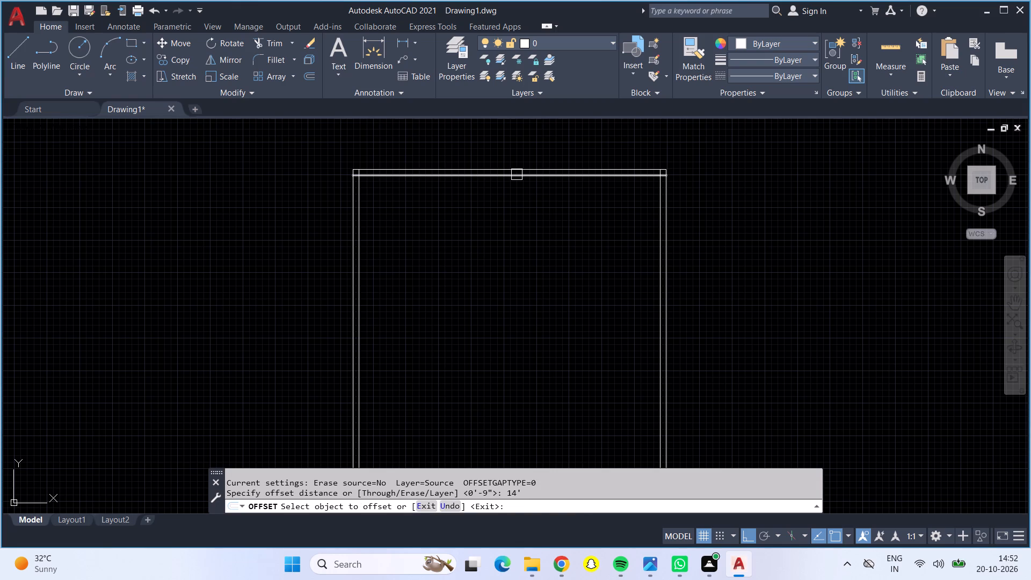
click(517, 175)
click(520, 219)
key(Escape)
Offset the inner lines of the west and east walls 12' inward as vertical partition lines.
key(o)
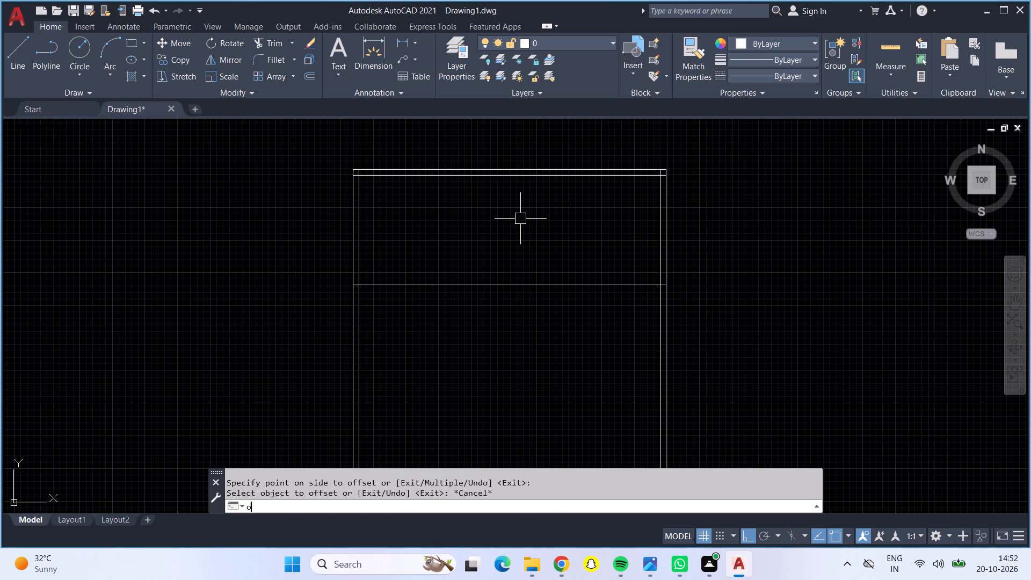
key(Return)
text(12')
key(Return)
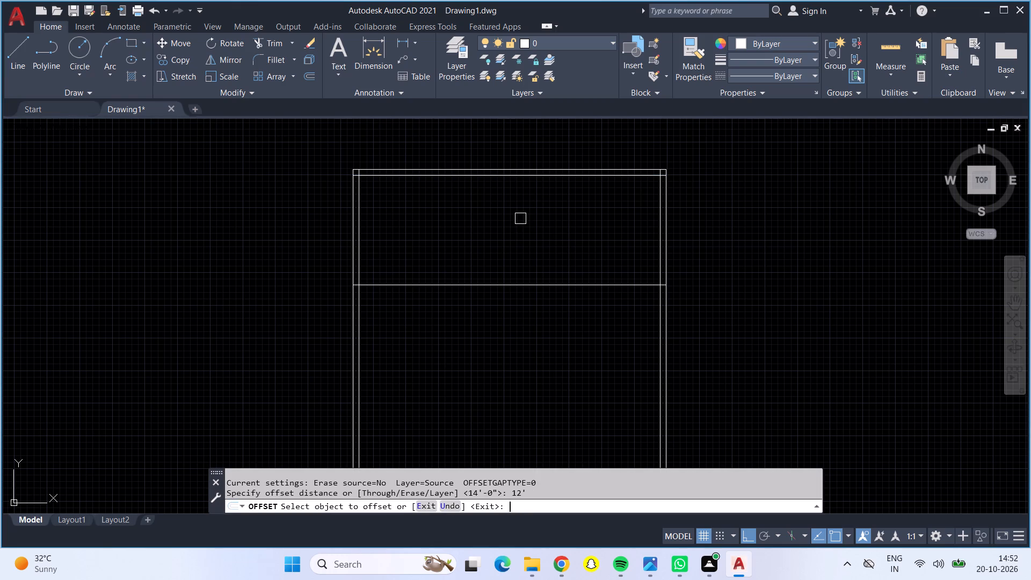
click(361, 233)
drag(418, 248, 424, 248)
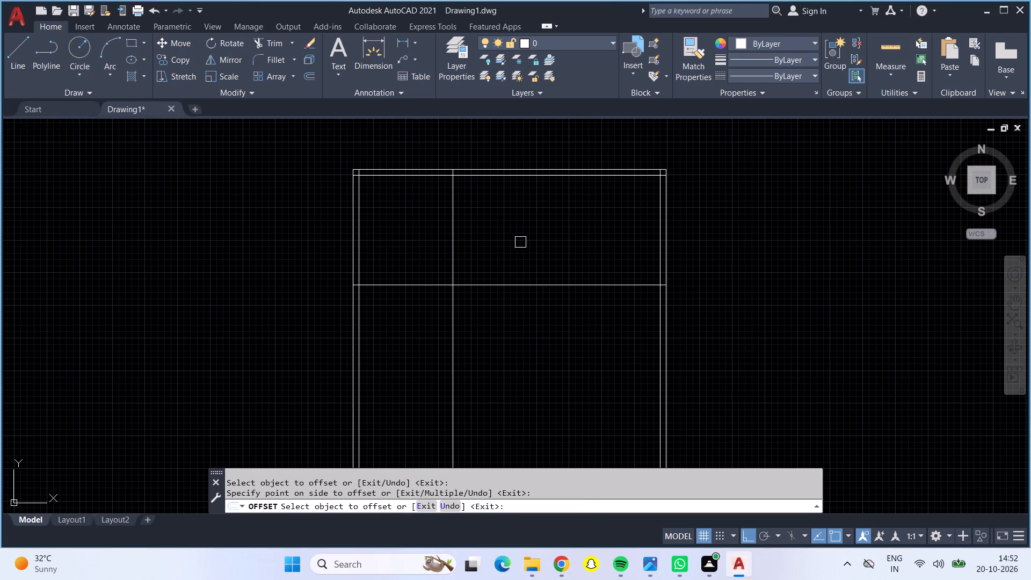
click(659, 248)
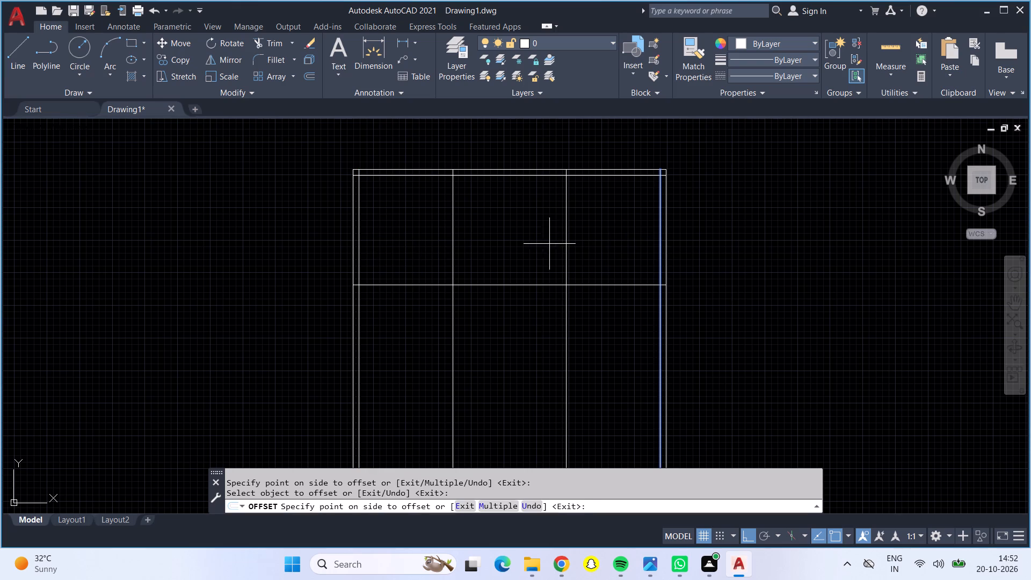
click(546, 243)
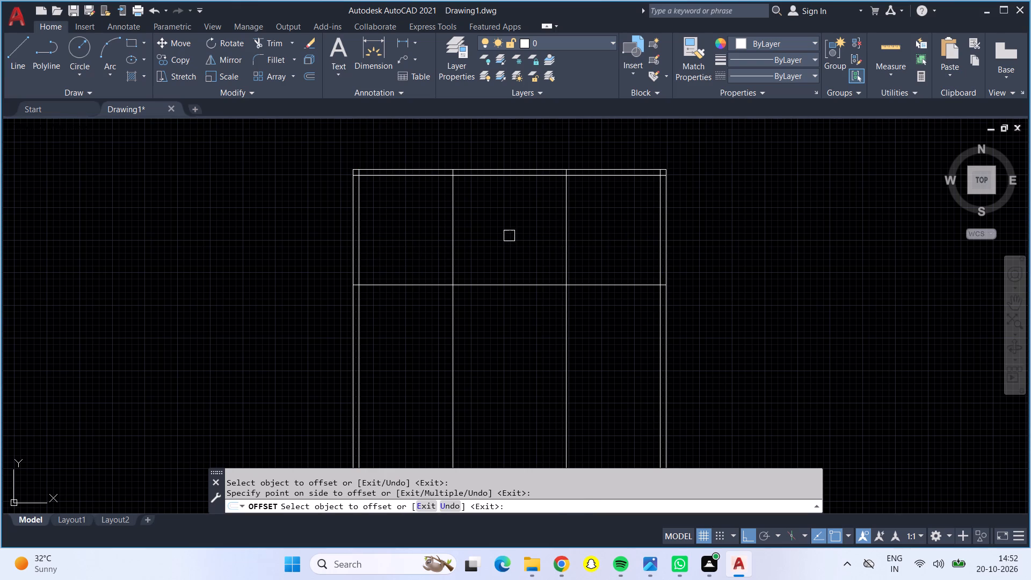
Measure the width and depth of the middle room between the two vertical partition lines.
click(888, 44)
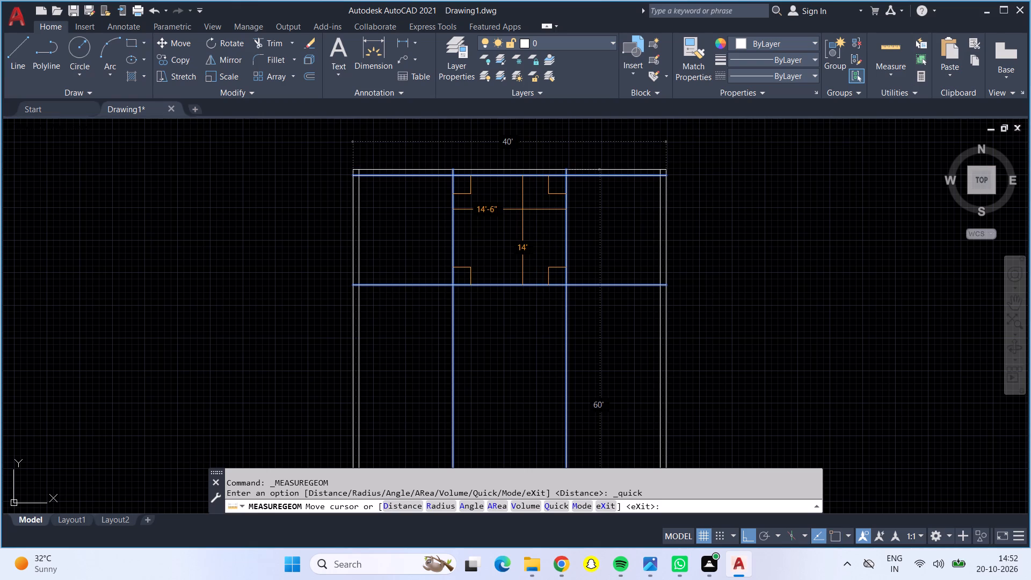
key(Escape)
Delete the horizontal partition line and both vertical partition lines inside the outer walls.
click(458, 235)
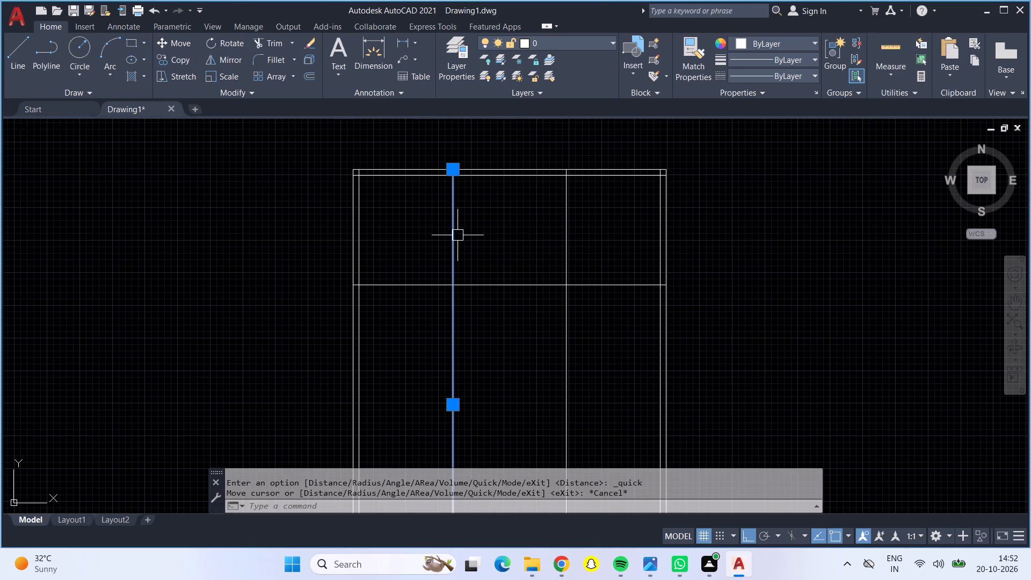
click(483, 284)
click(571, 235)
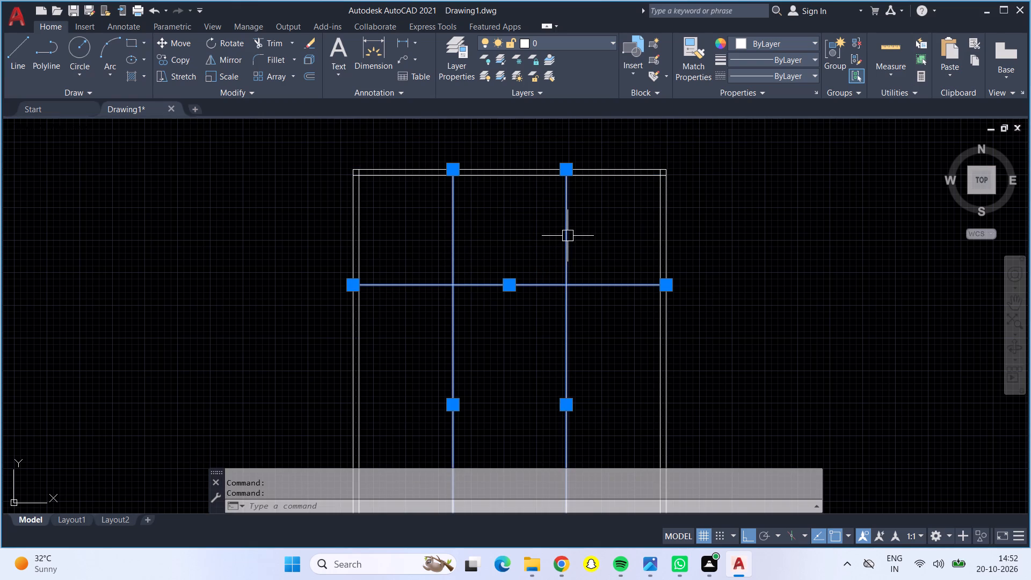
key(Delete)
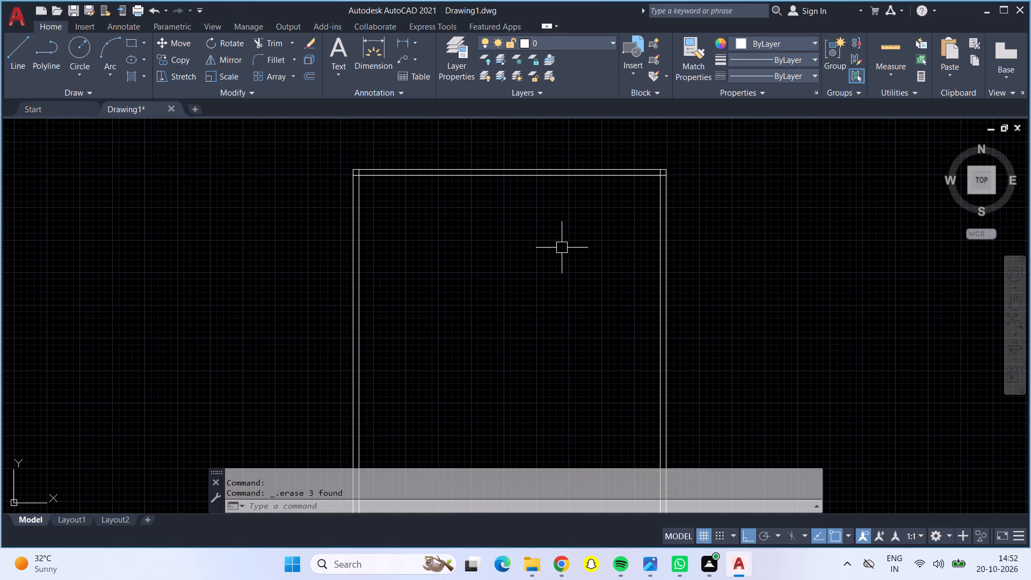
Offset the inner line of the north wall 12' south to set the depth of the northern rooms.
key(o)
key(Return)
key(1)
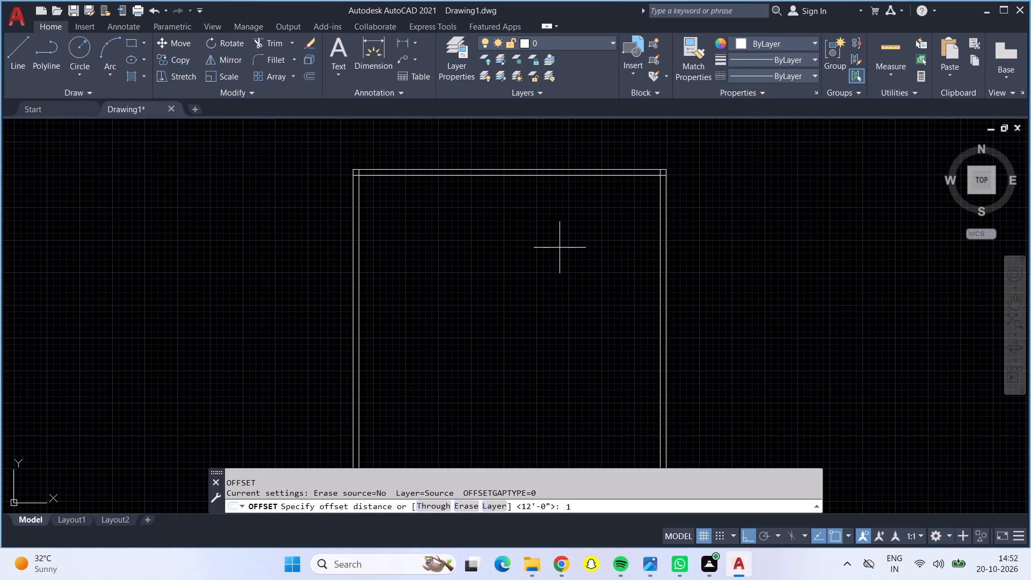
text(2')
key(Return)
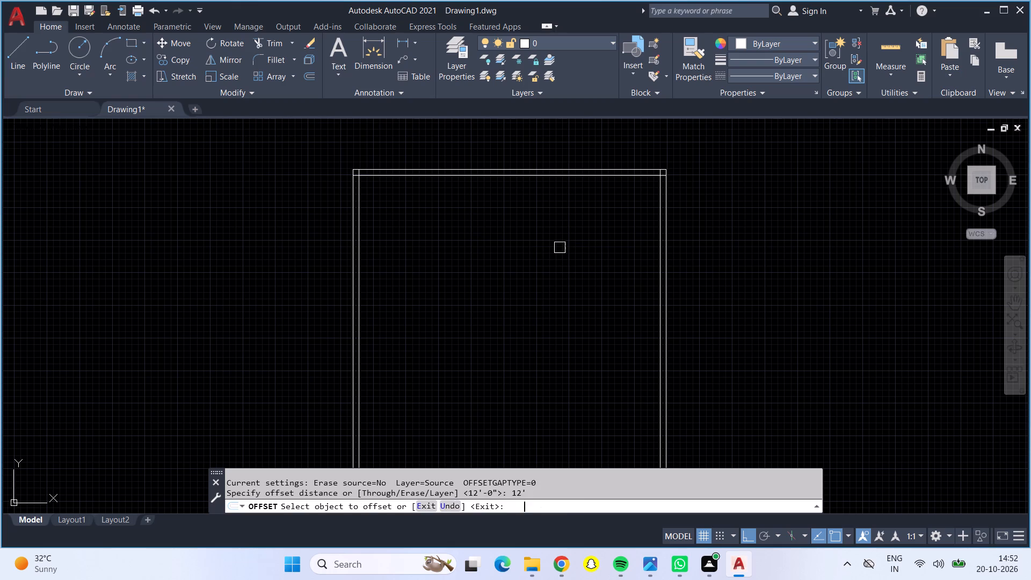
click(564, 176)
drag(554, 220, 554, 229)
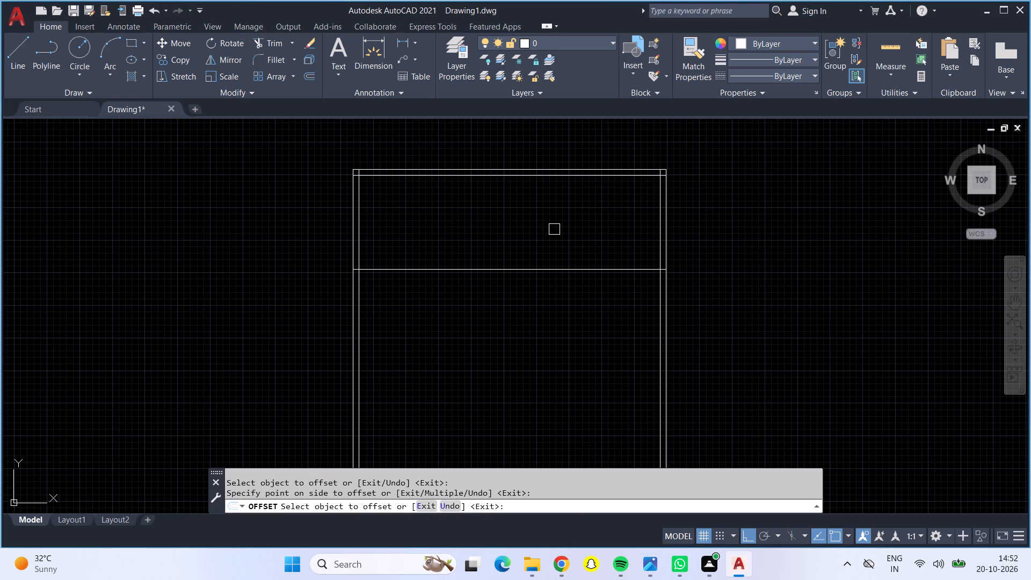
key(Escape)
Offset the inner lines of the west and east walls 14' inward to divide the northern rooms.
key(o)
key(Return)
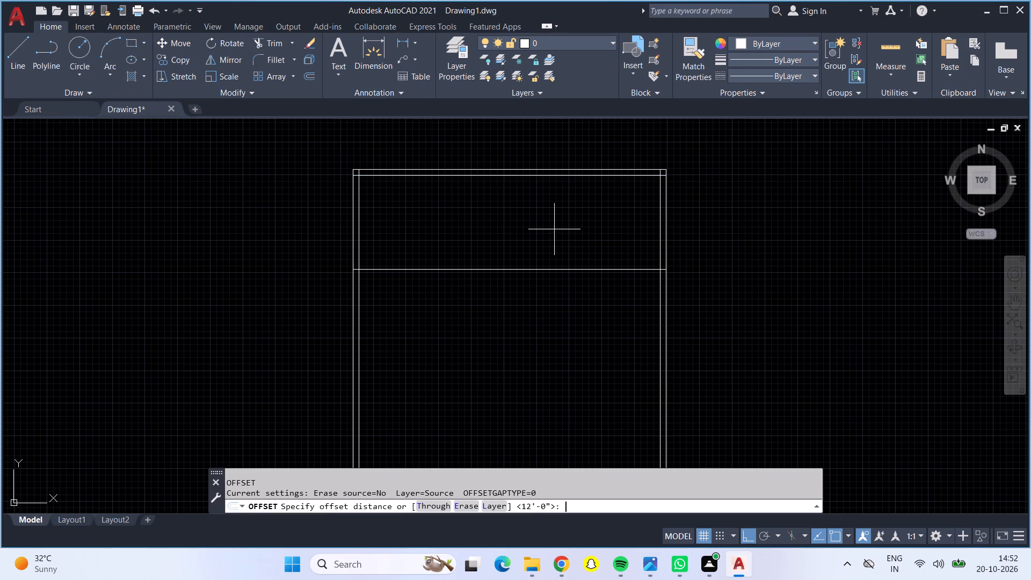
text(14')
key(Return)
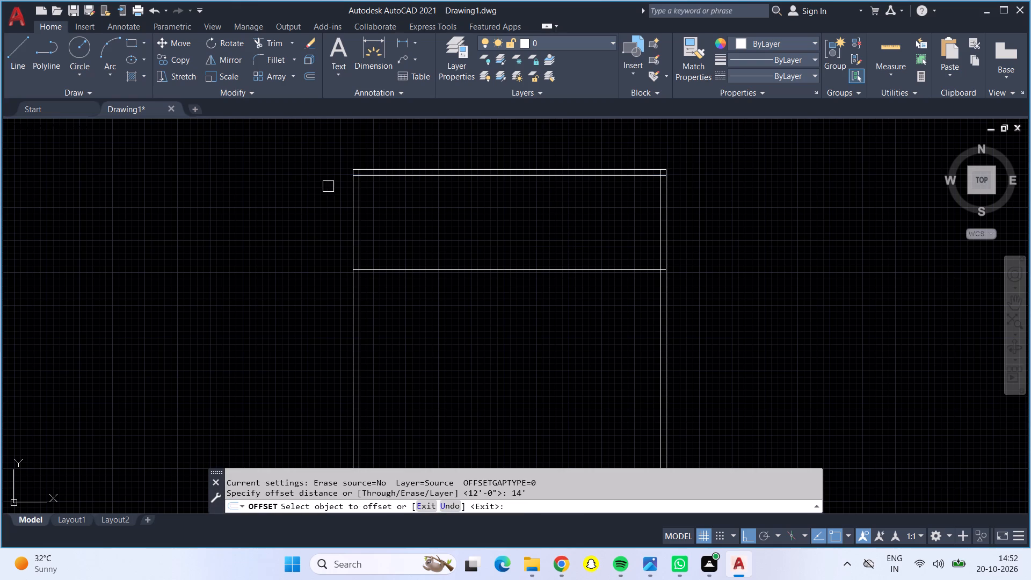
click(361, 218)
drag(406, 240, 418, 243)
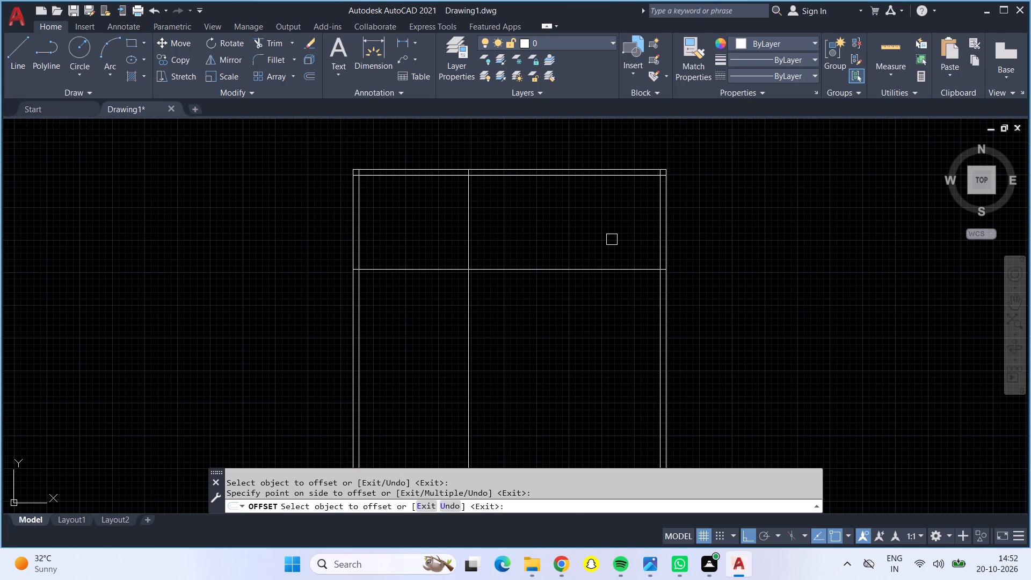
click(656, 236)
drag(619, 228, 605, 228)
Measure the width and depth of the middle northern room with Quick measure.
middle_drag(507, 220, 520, 319)
scroll(520, 319, up, 1)
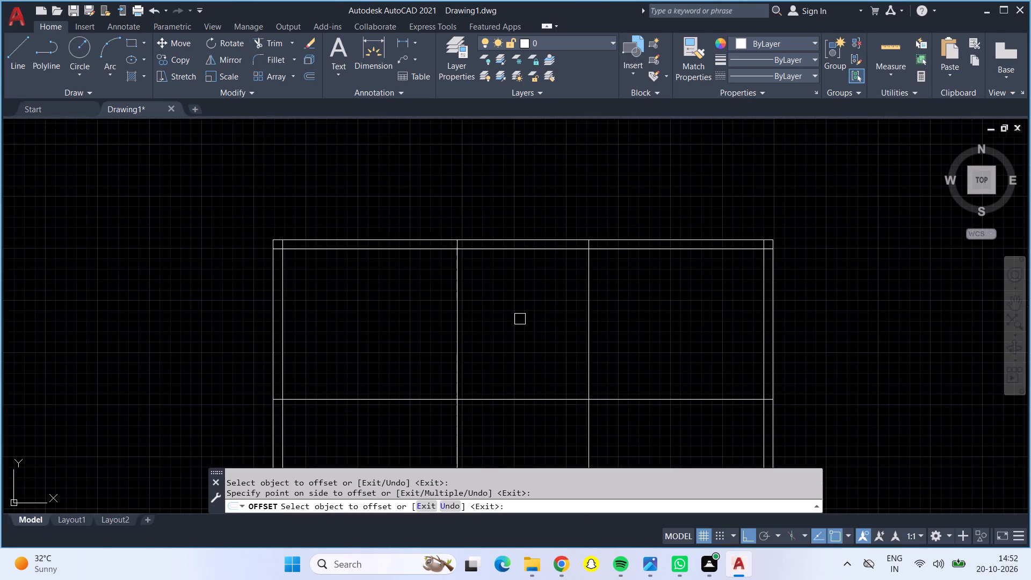
scroll(520, 319, down, 1)
middle_drag(520, 319, 517, 214)
scroll(515, 216, up, 1)
scroll(515, 216, down, 1)
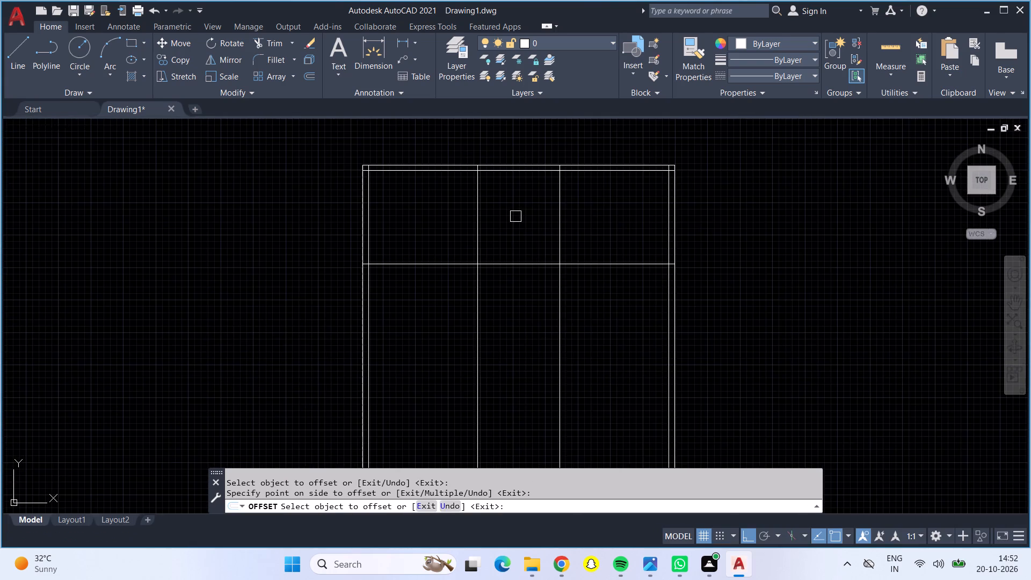
scroll(515, 216, up, 1)
scroll(515, 216, down, 1)
scroll(515, 216, up, 2)
middle_drag(515, 211, 518, 240)
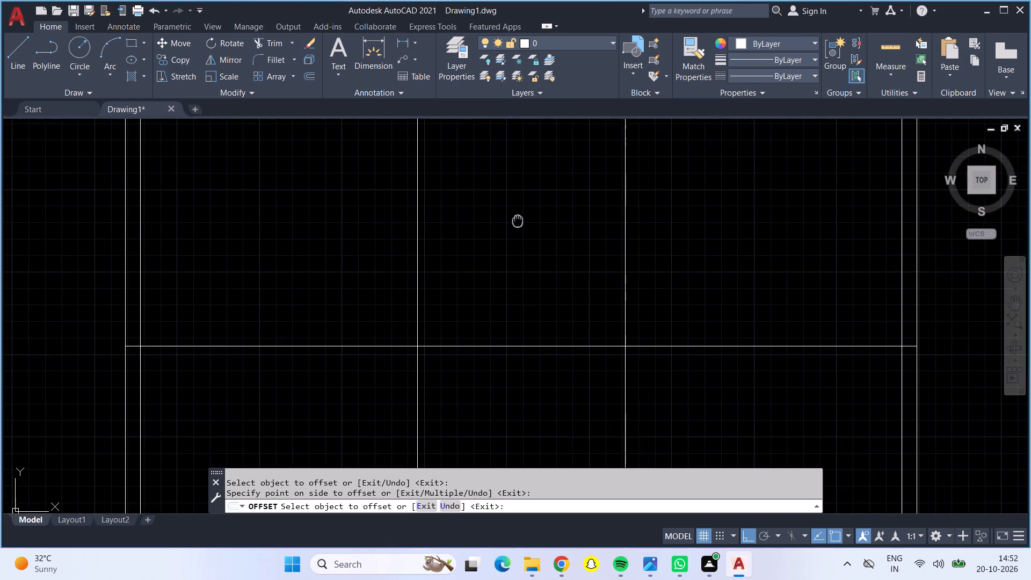
middle_drag(518, 240, 526, 321)
click(890, 39)
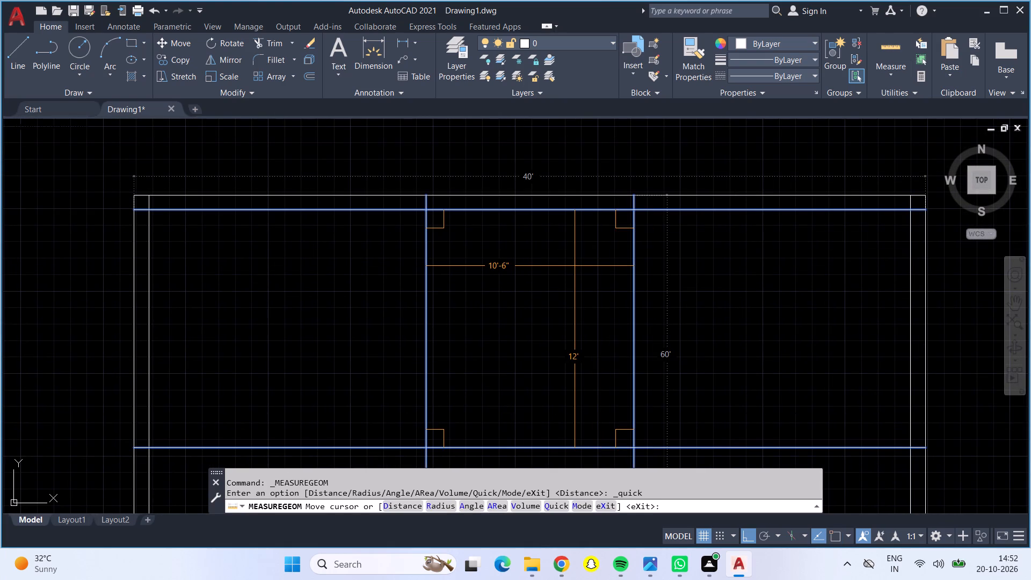
middle_drag(575, 266, 573, 242)
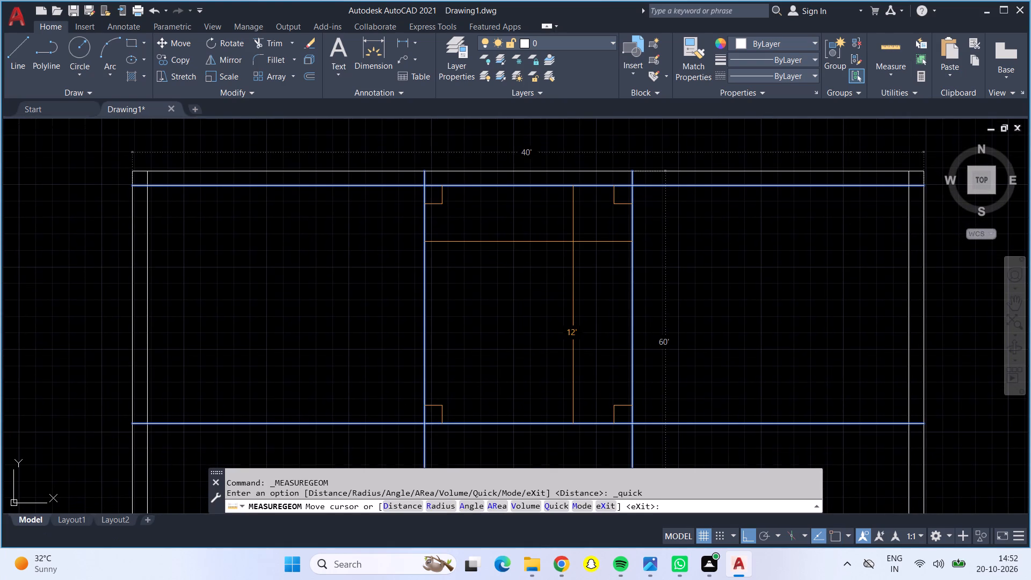
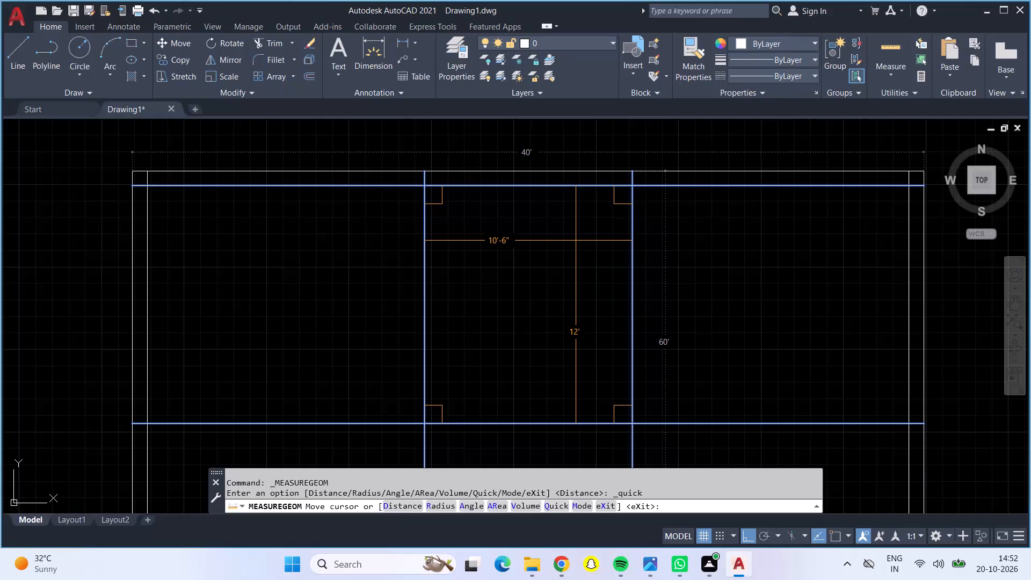
Measure the width and depth of the northwestern room with Quick measure.
scroll(576, 241, down, 1)
key(Escape)
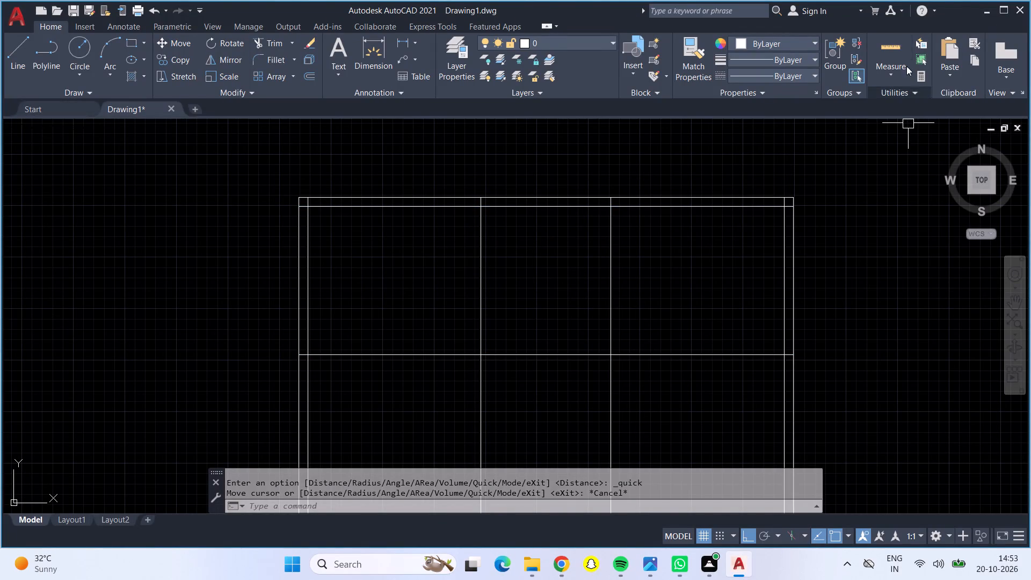
click(896, 47)
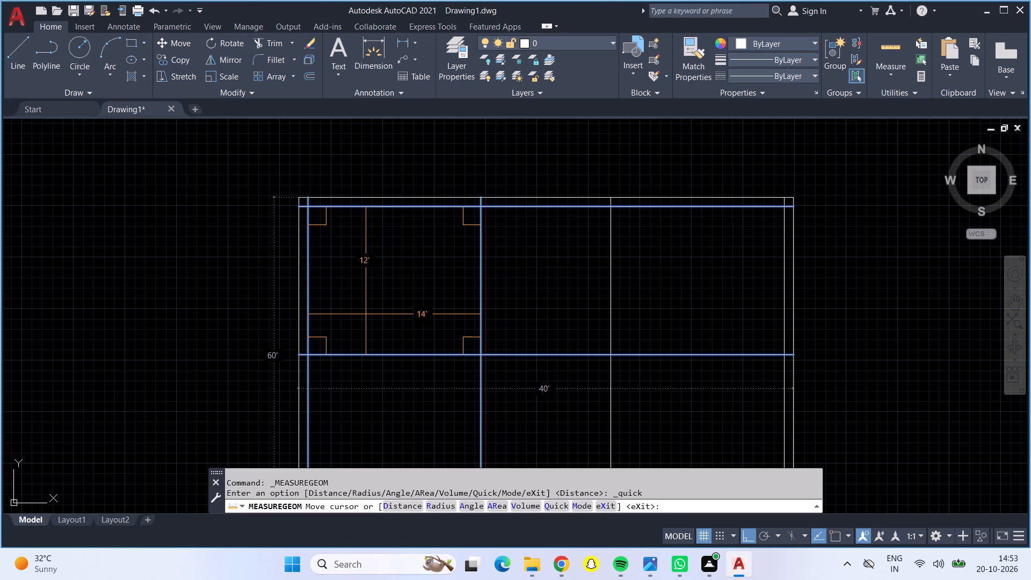
key(Escape)
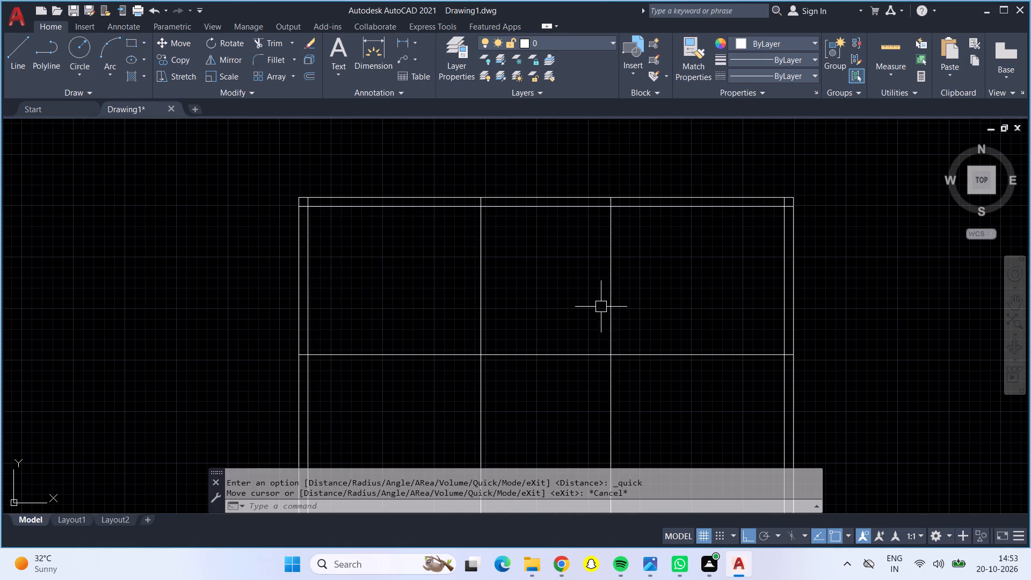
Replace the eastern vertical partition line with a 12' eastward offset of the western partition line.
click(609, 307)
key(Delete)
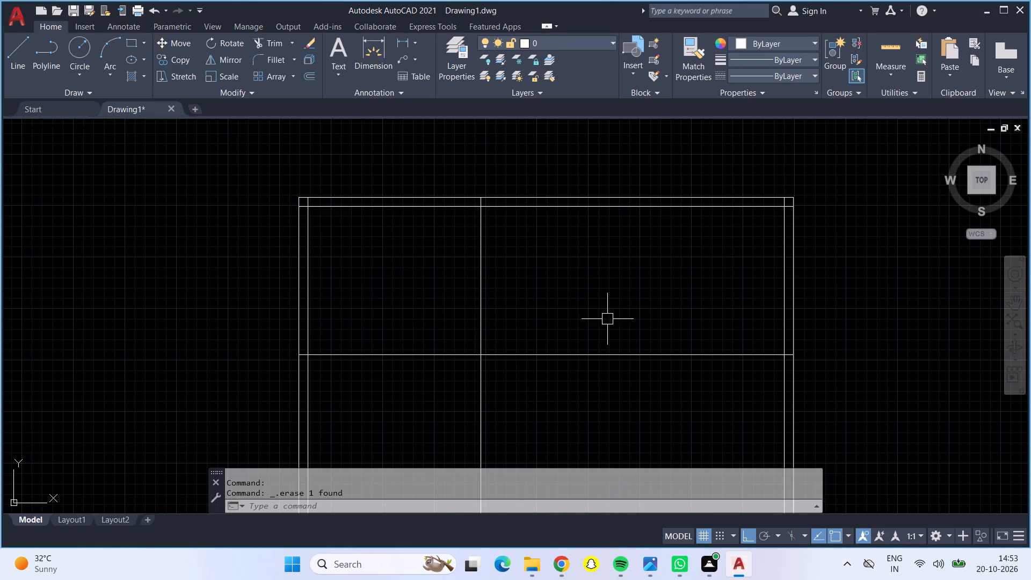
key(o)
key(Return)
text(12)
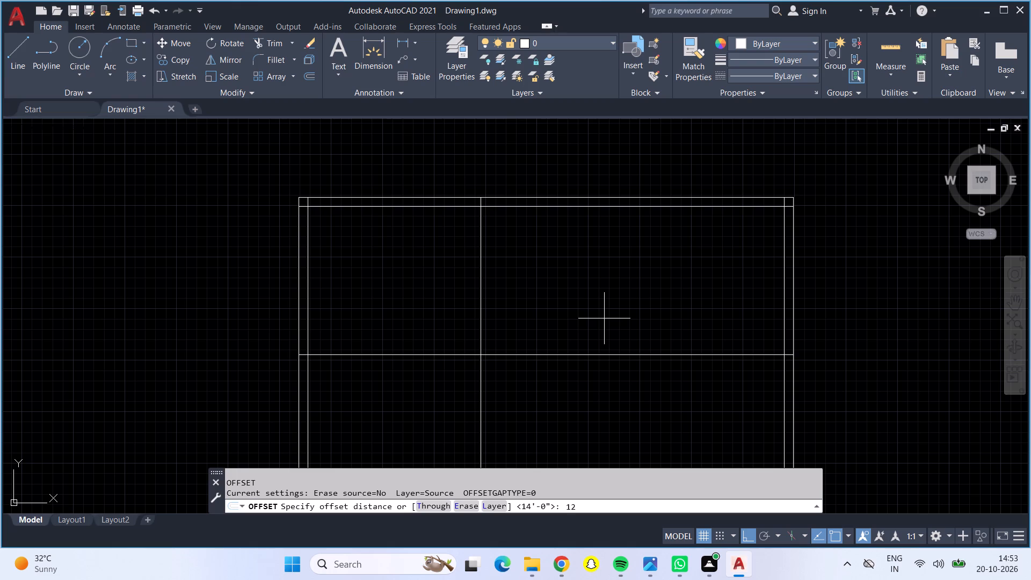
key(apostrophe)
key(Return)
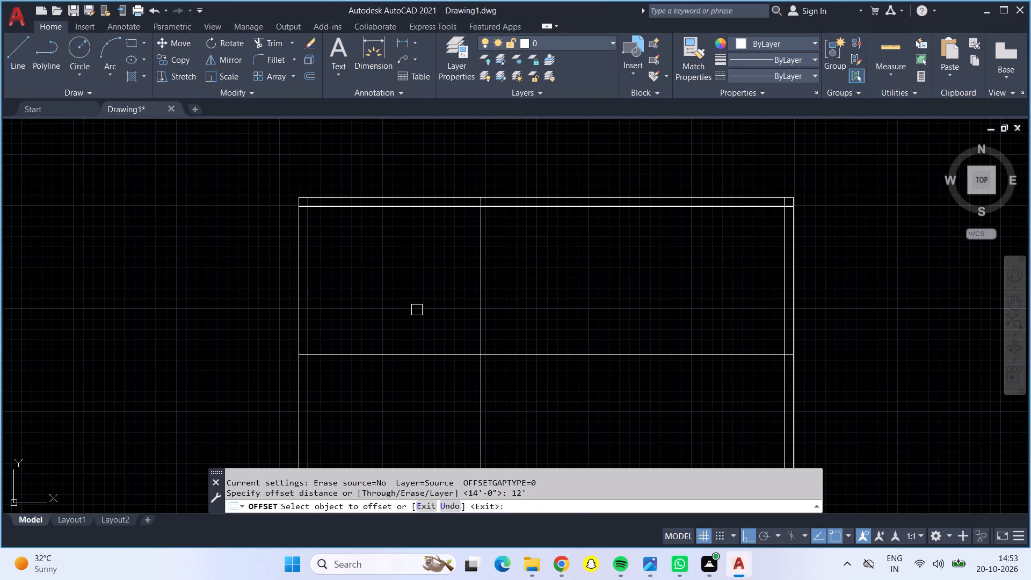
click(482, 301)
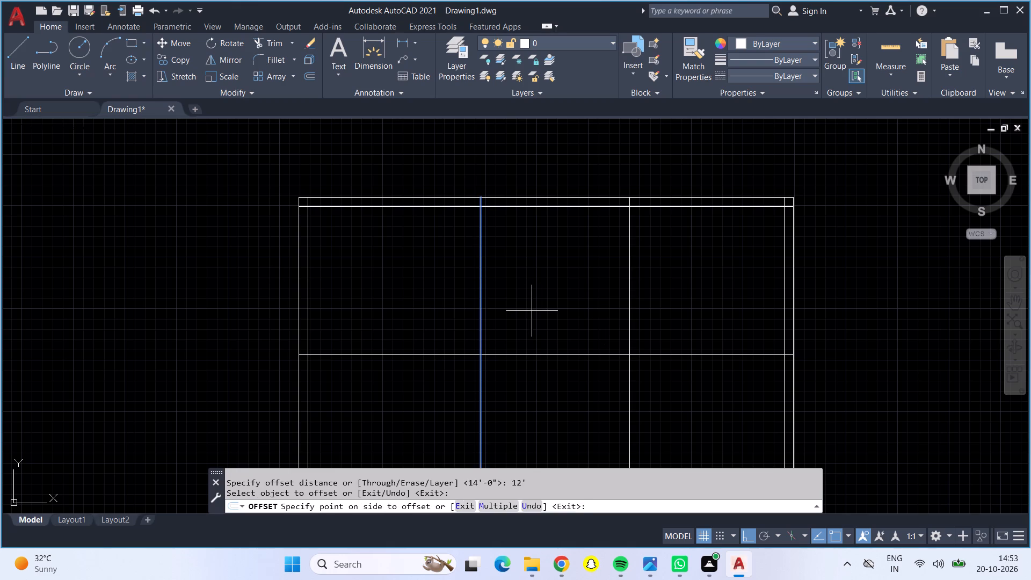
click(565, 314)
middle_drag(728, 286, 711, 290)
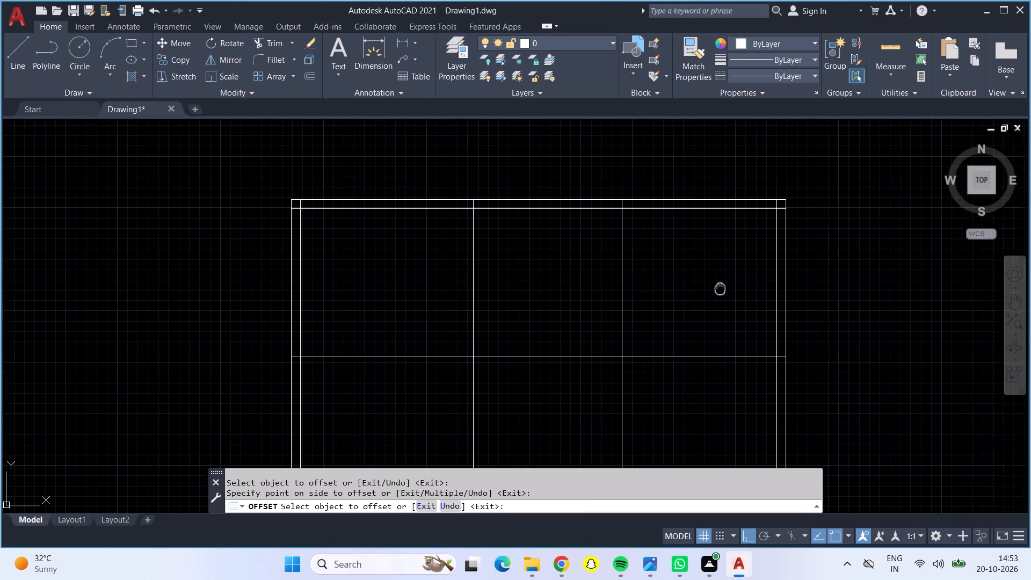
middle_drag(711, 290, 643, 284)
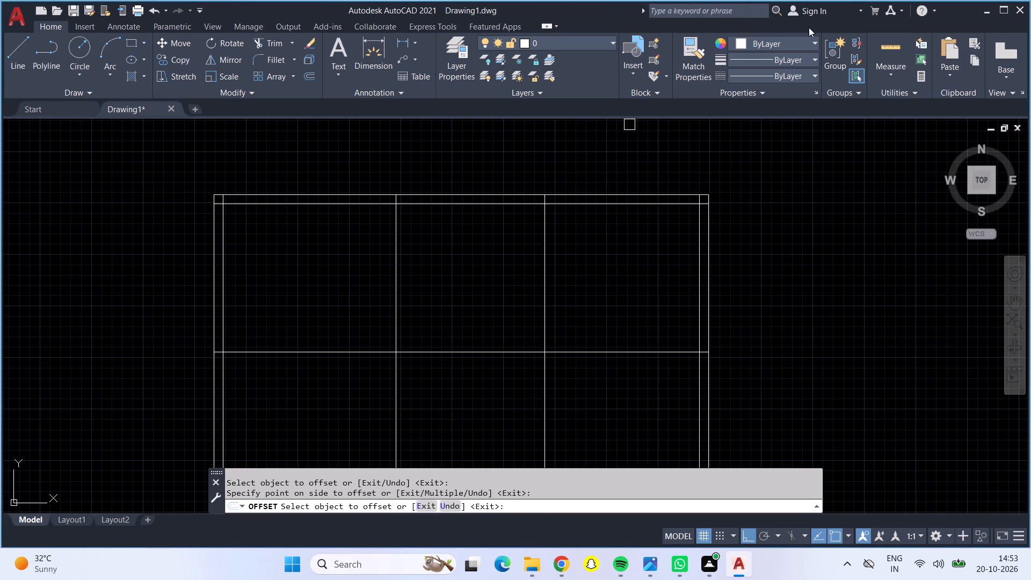
Measure the width and depth of the northeastern room with Quick measure.
click(884, 51)
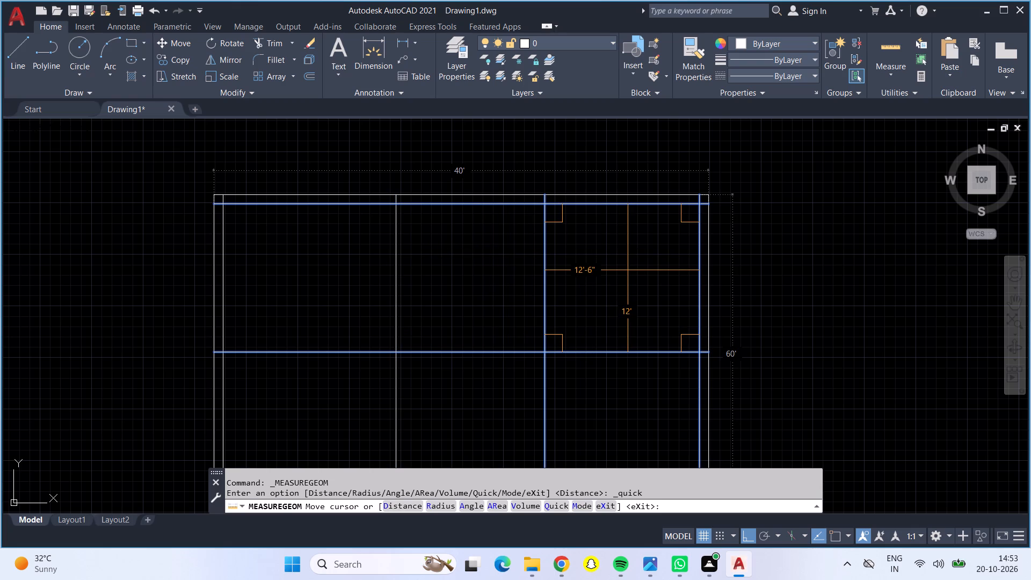
key(Escape)
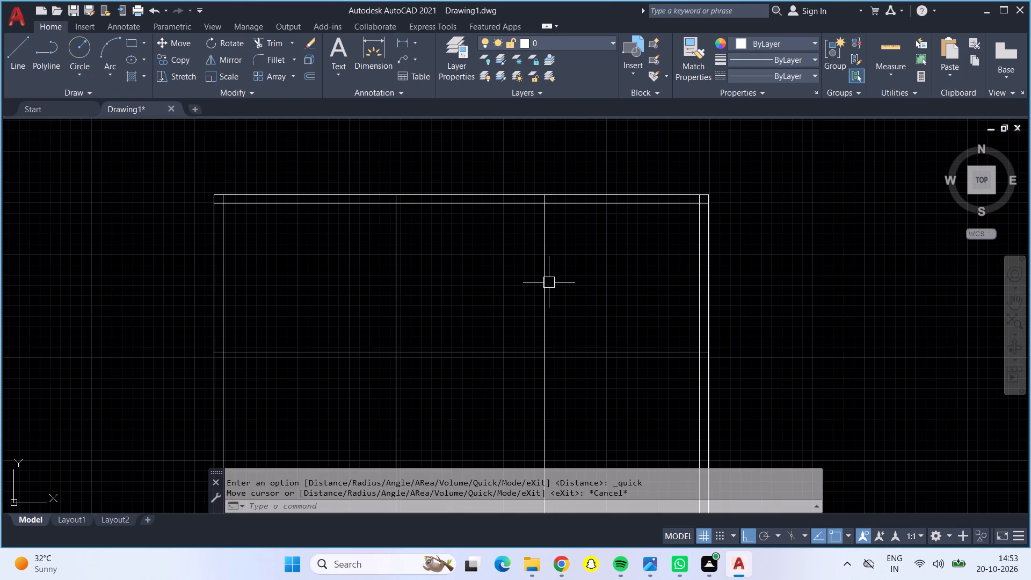
Replace the eastern vertical partition line with a 14' westward offset of the east wall's inner line.
click(547, 282)
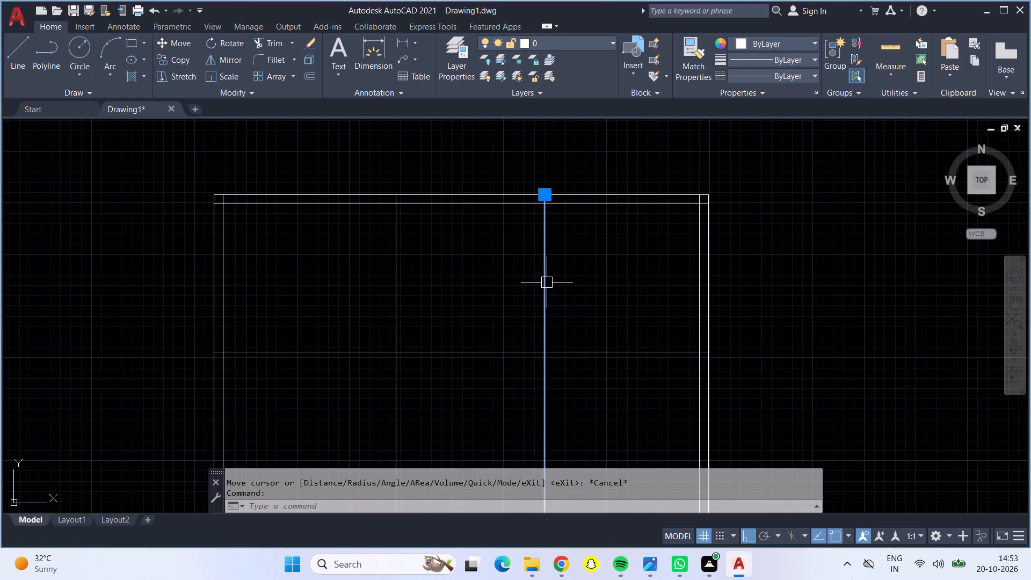
key(Delete)
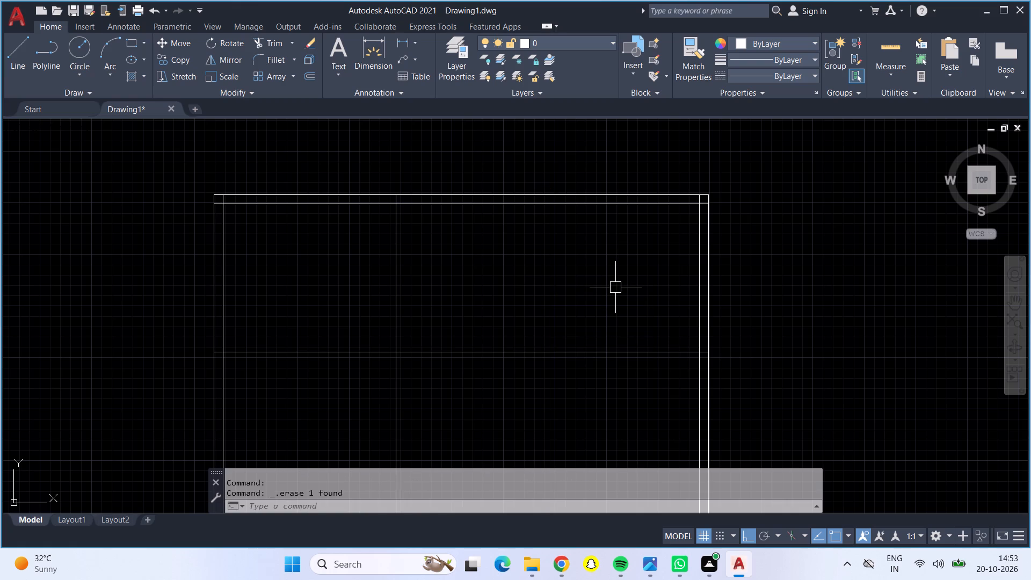
key(o)
key(Return)
text(14)
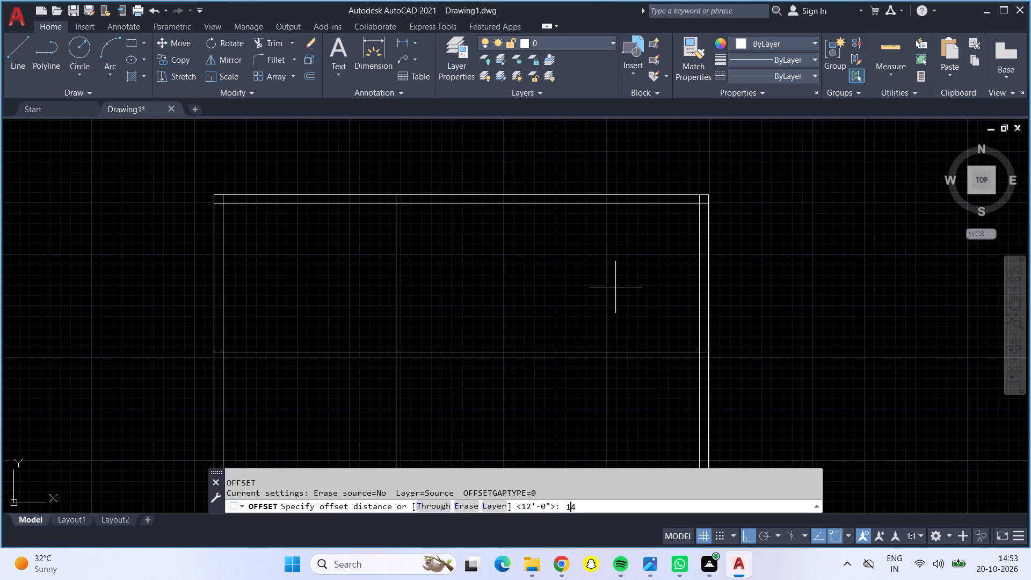
key(apostrophe)
key(Return)
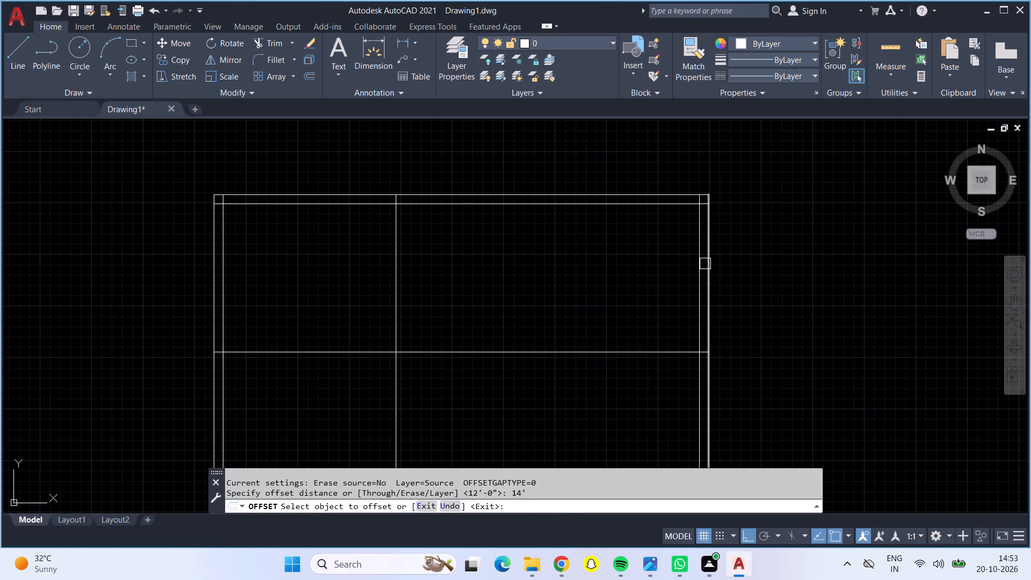
drag(698, 270, 691, 271)
click(586, 271)
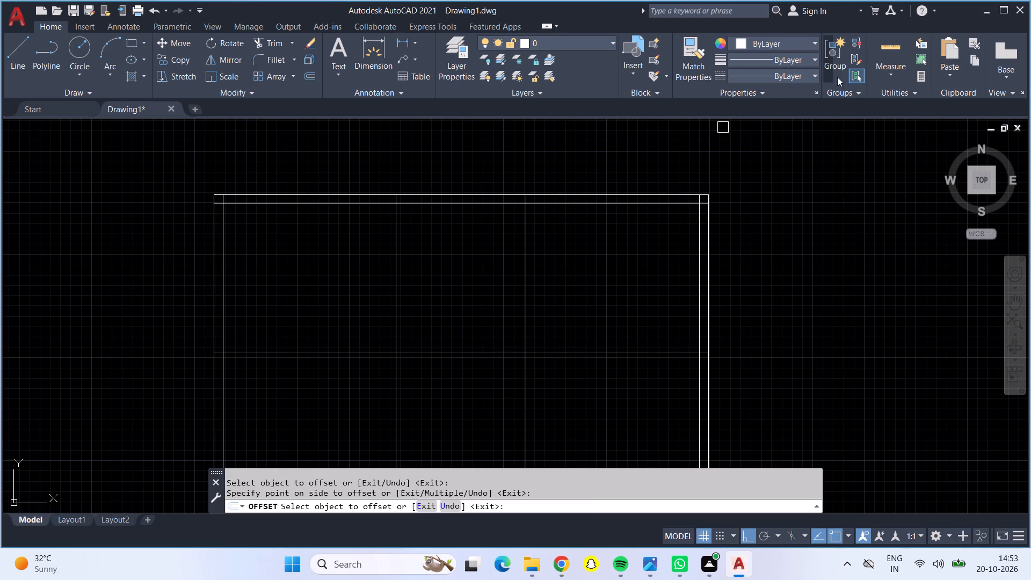
key(Escape)
Measure the width and depth of the middle northern room with Quick measure.
click(896, 51)
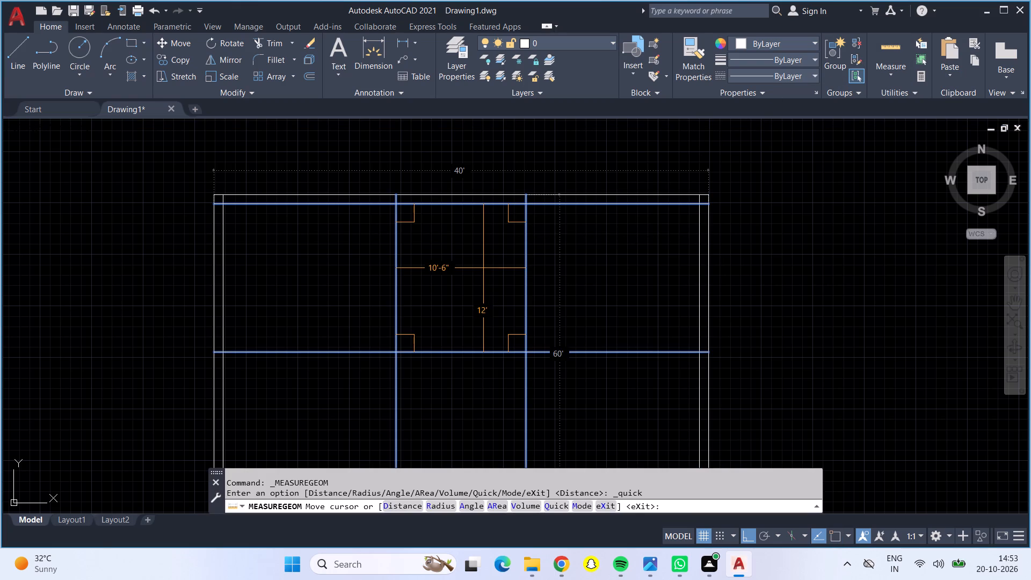
middle_drag(483, 268, 528, 288)
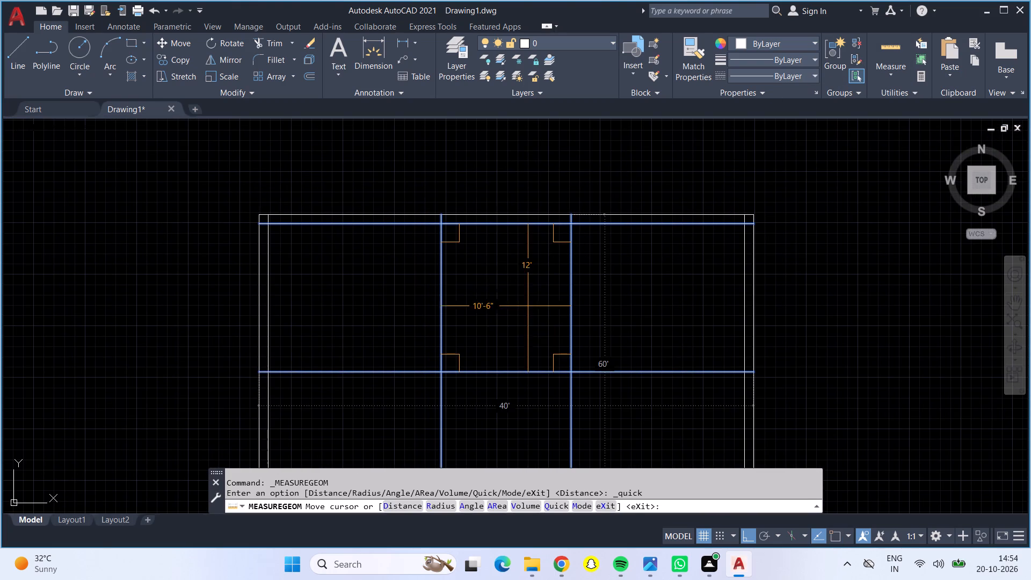
middle_drag(526, 311, 551, 253)
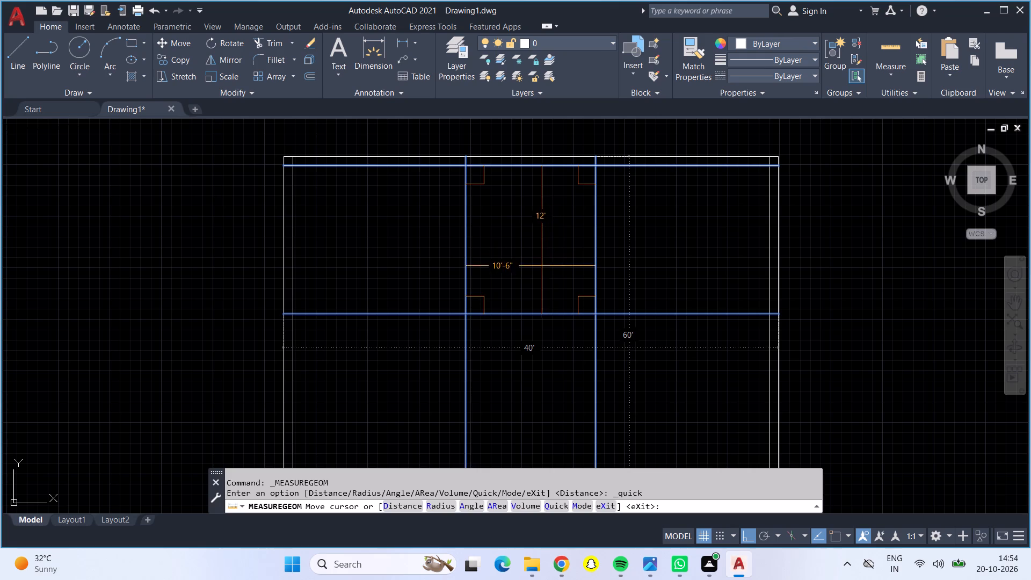
key(Escape)
Offset the inner line of the north wall 4' south to add a horizontal partition line.
key(o)
key(Return)
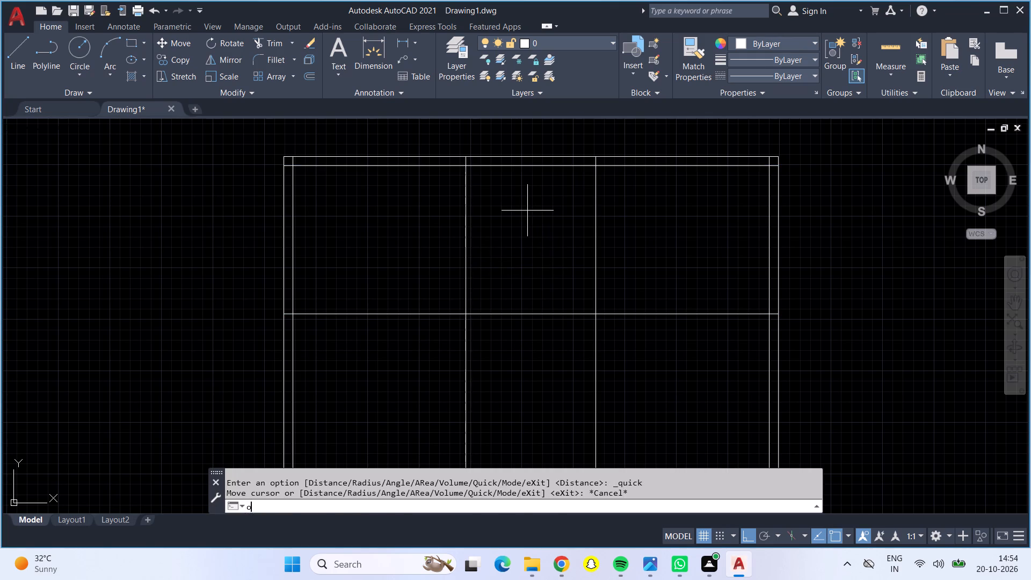
text(4')
key(Return)
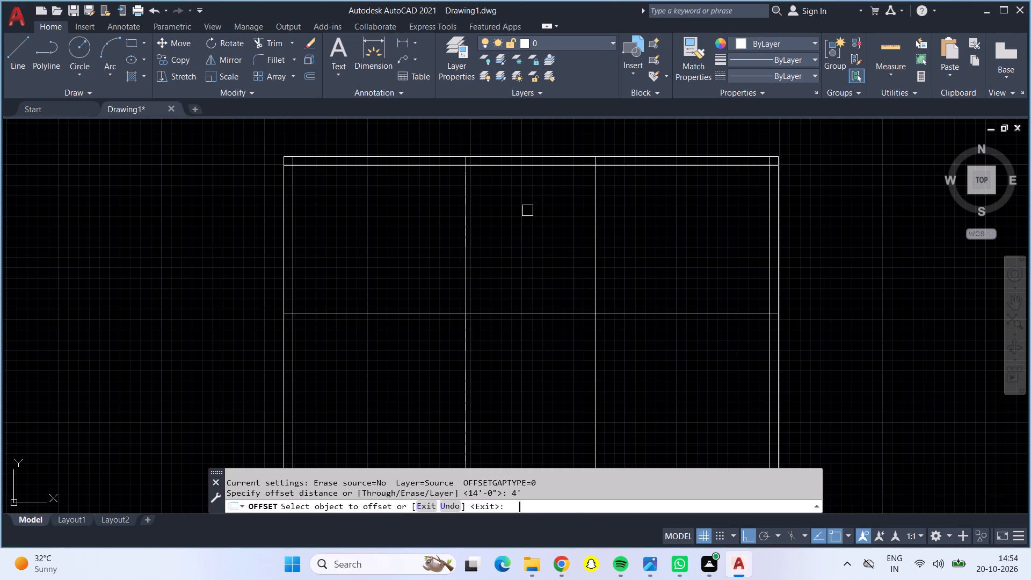
click(518, 169)
click(520, 189)
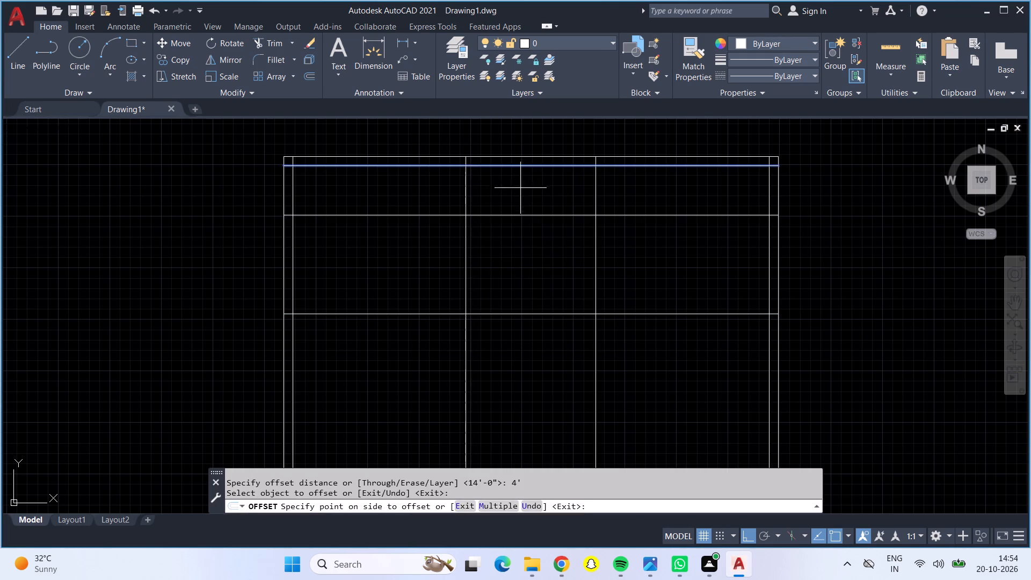
key(Escape)
Offset the upper horizontal partition line 6" south, the eastern vertical partition line 6" east and the western one 6" west.
key(o)
key(Return)
text(6")
key(Return)
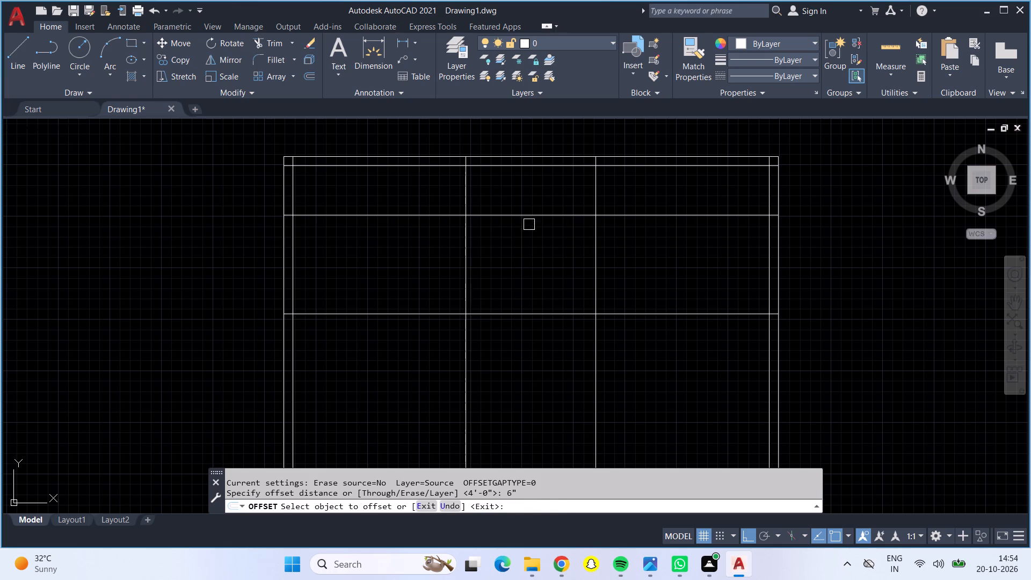
click(532, 216)
click(530, 259)
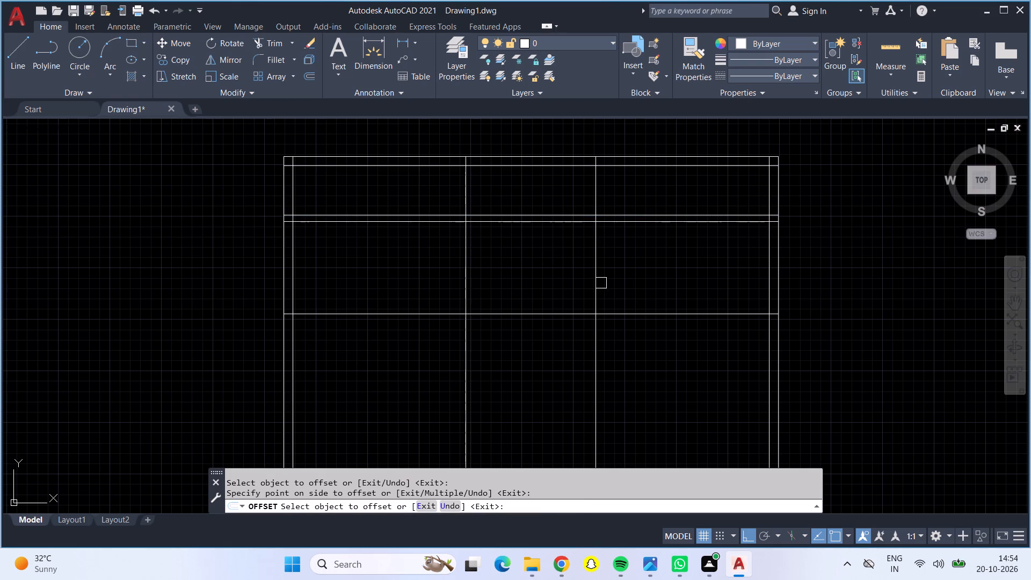
click(597, 283)
click(619, 292)
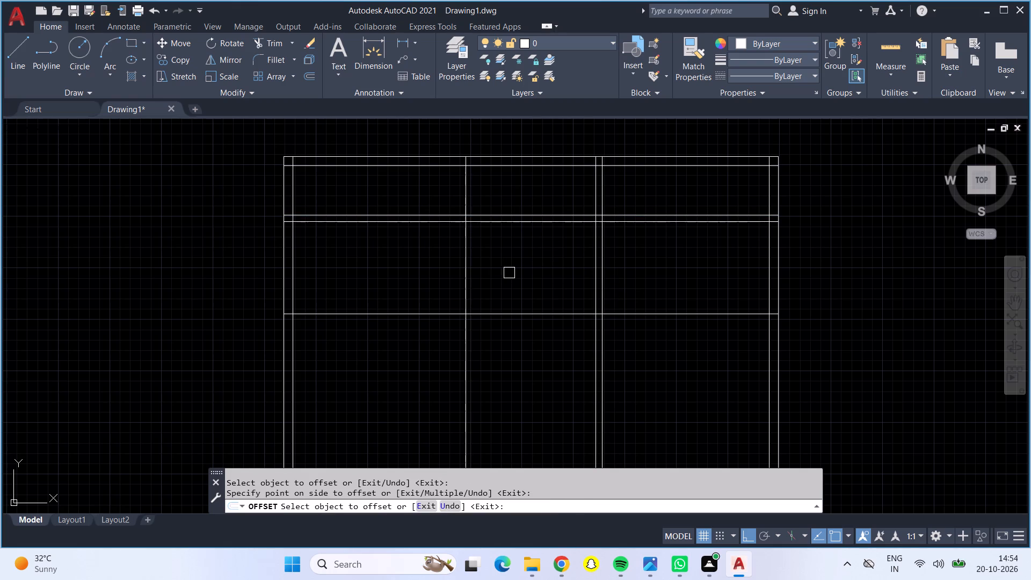
drag(465, 269, 451, 272)
click(424, 275)
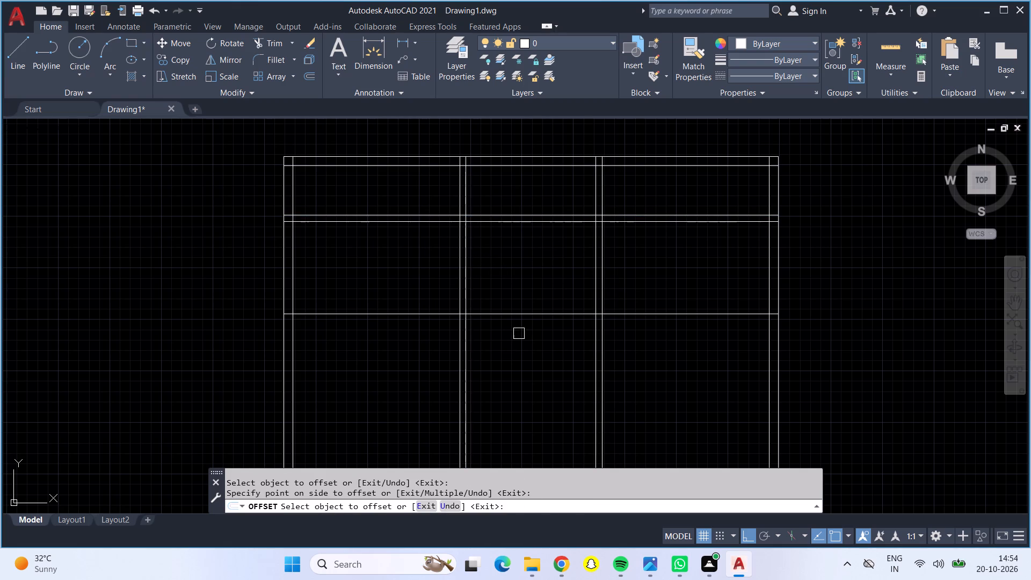
Offset the lower horizontal partition line, 12' from the north wall, 6" south to give it wall thickness.
click(519, 314)
click(515, 367)
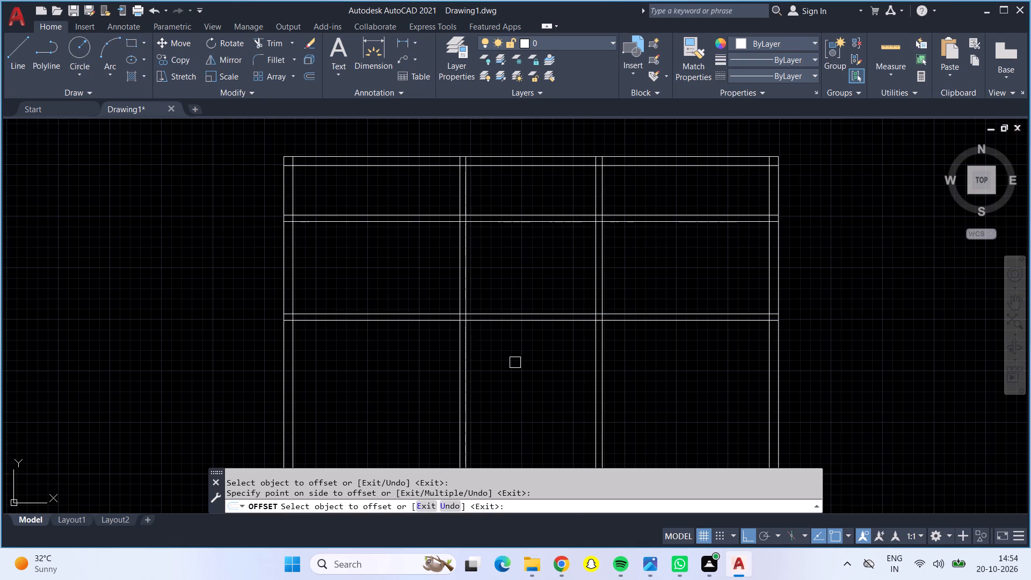
middle_drag(515, 363, 517, 323)
scroll(517, 323, up, 2)
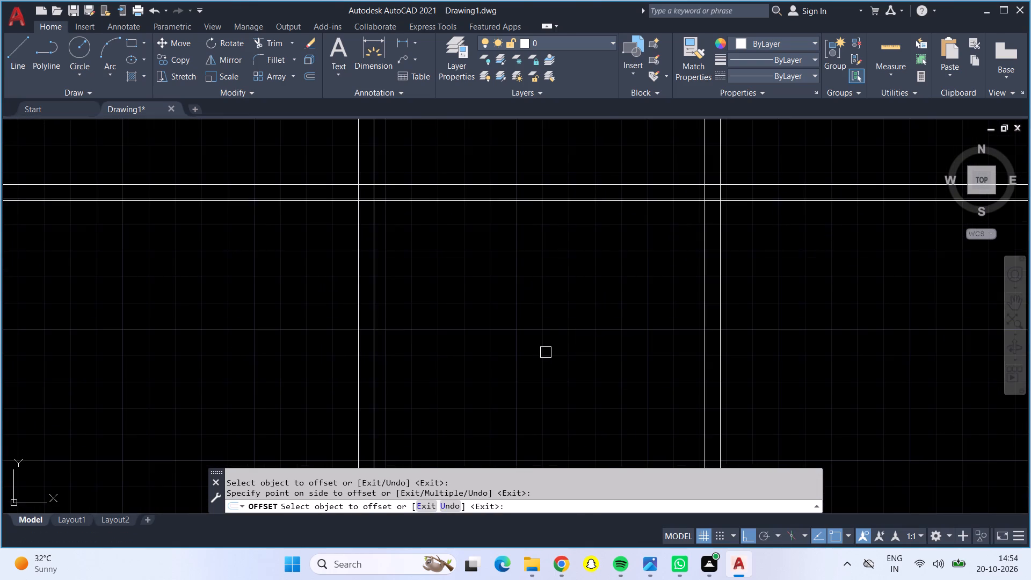
scroll(547, 352, down, 1)
scroll(556, 372, up, 1)
scroll(556, 372, down, 2)
middle_drag(556, 372, 553, 336)
key(Escape)
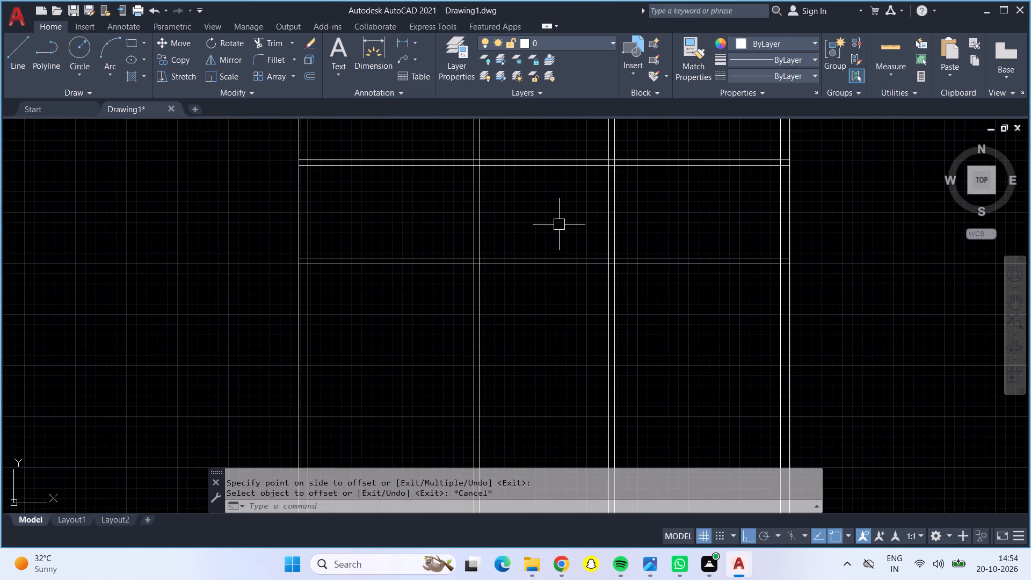
Offset the south face of the upper horizontal partition wall 12' south to add another horizontal partition line.
key(o)
key(Return)
text(12')
key(Return)
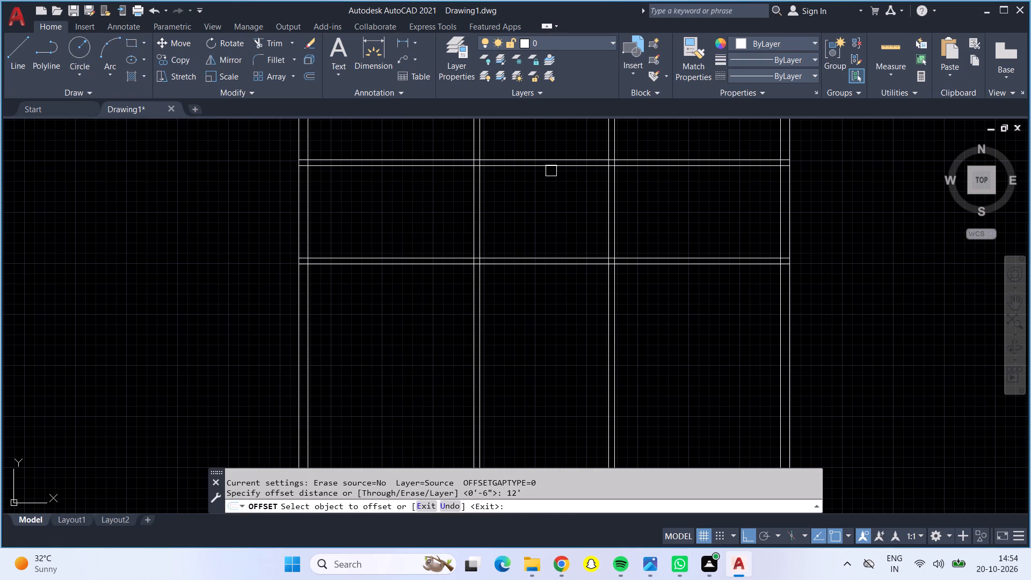
click(551, 169)
click(547, 197)
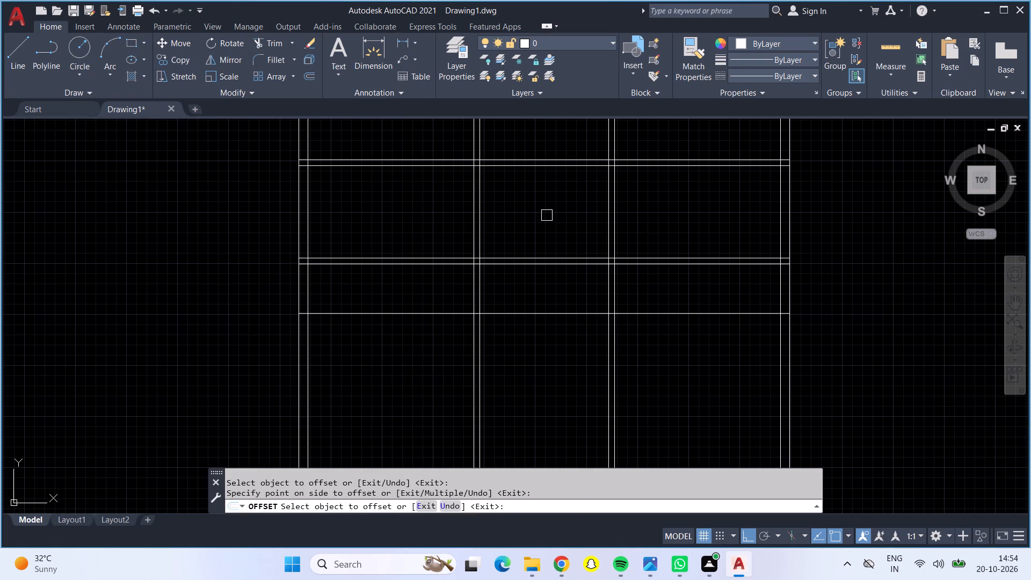
middle_drag(550, 228, 555, 302)
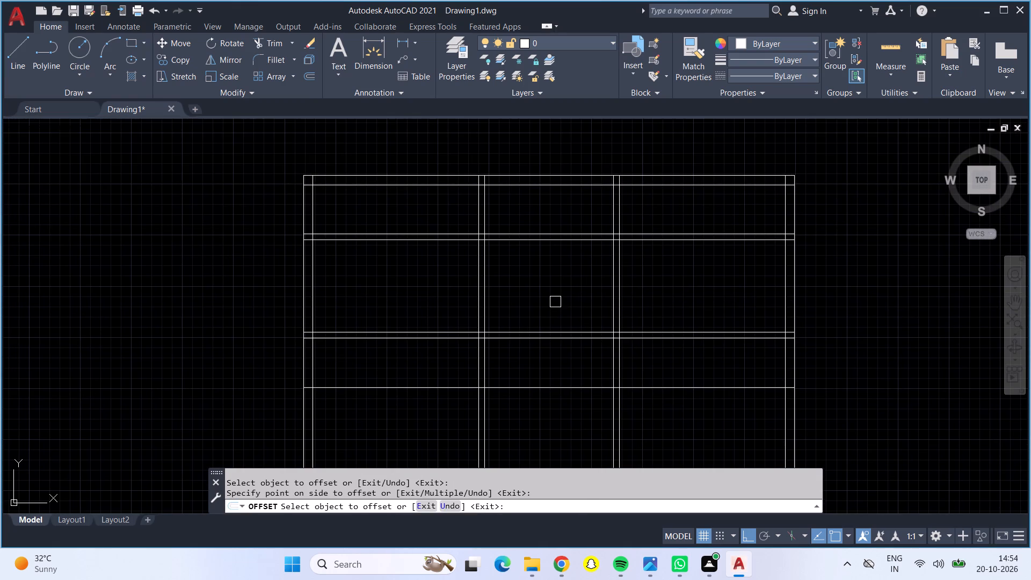
key(Escape)
Offset the lowest horizontal partition line 6" south to give it wall thickness.
key(o)
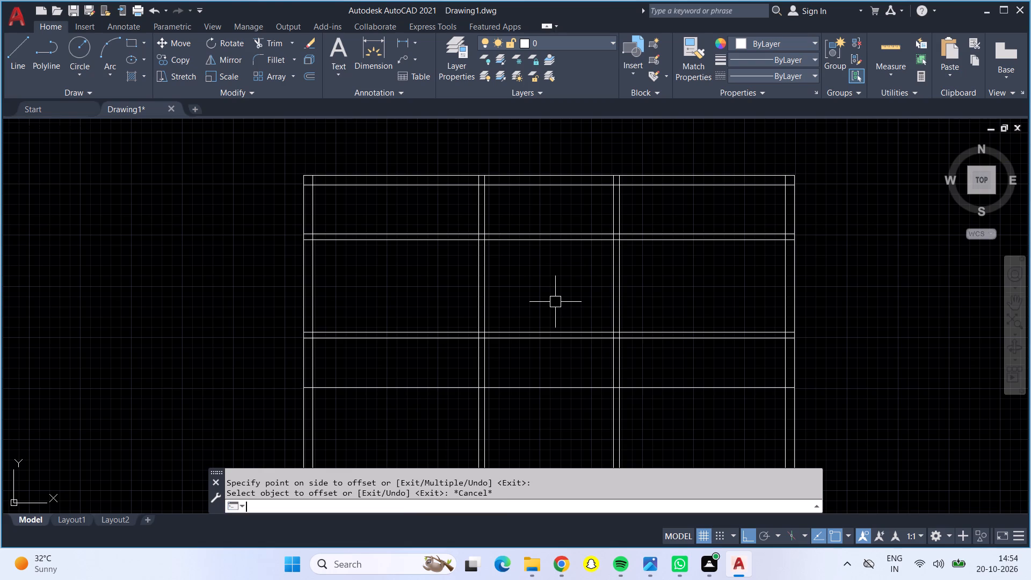
key(Return)
text(6")
key(Return)
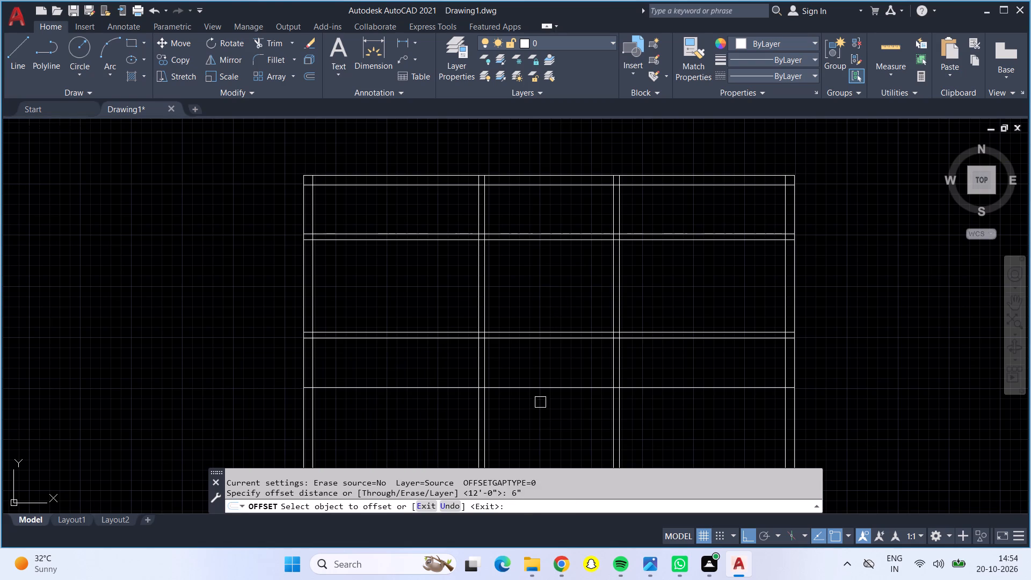
click(541, 386)
click(548, 417)
key(Escape)
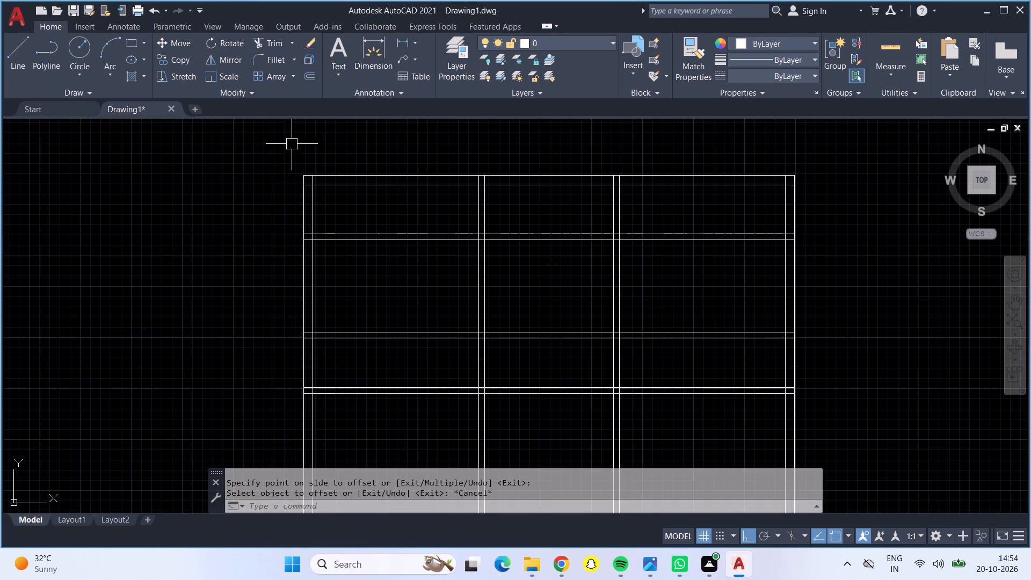
Trim the lowest horizontal partition wall on both sides of the central bay, and trim the two vertical partition walls south of it.
drag(273, 44, 278, 47)
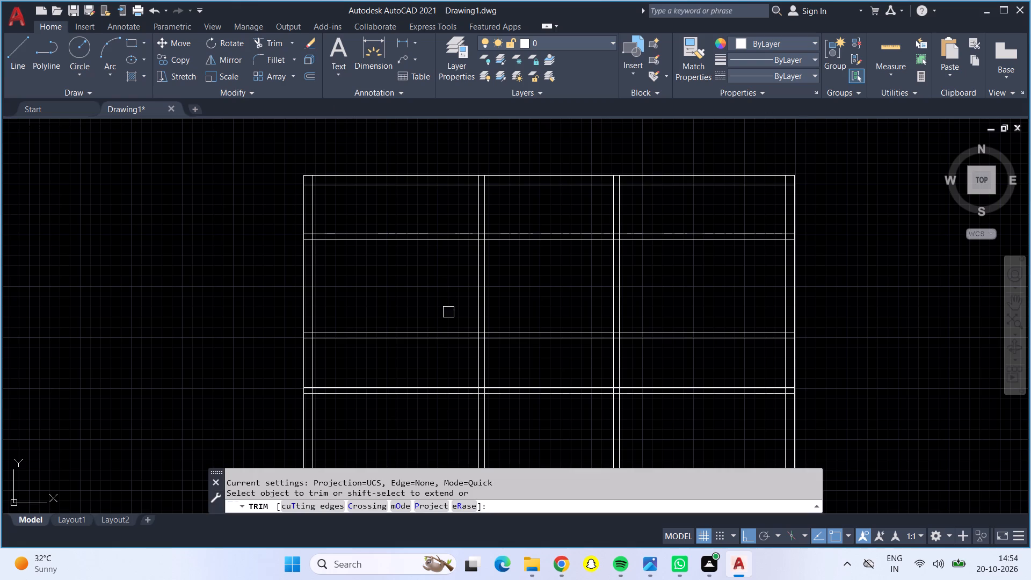
drag(439, 373, 428, 418)
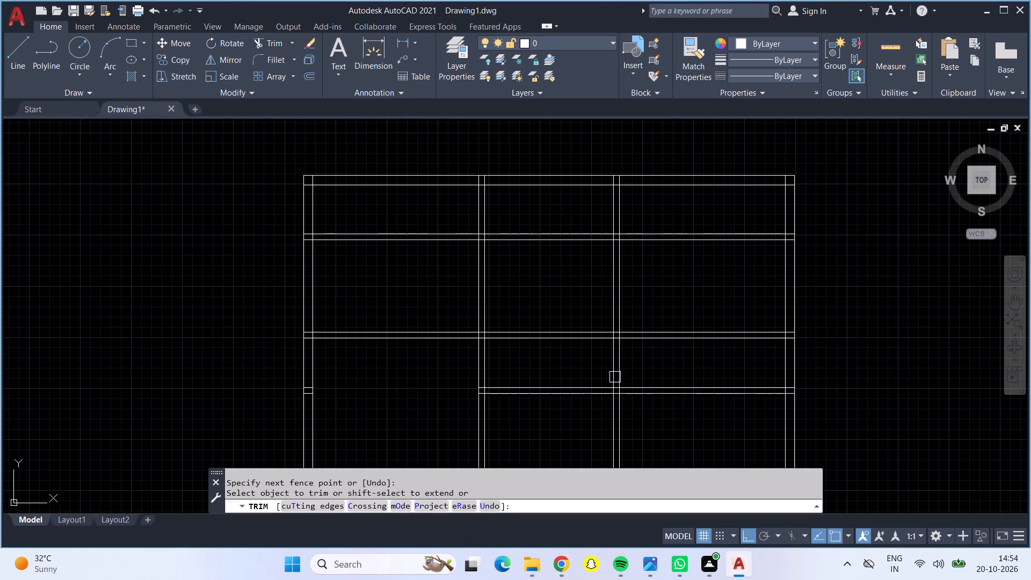
drag(654, 366, 684, 407)
drag(681, 409, 501, 432)
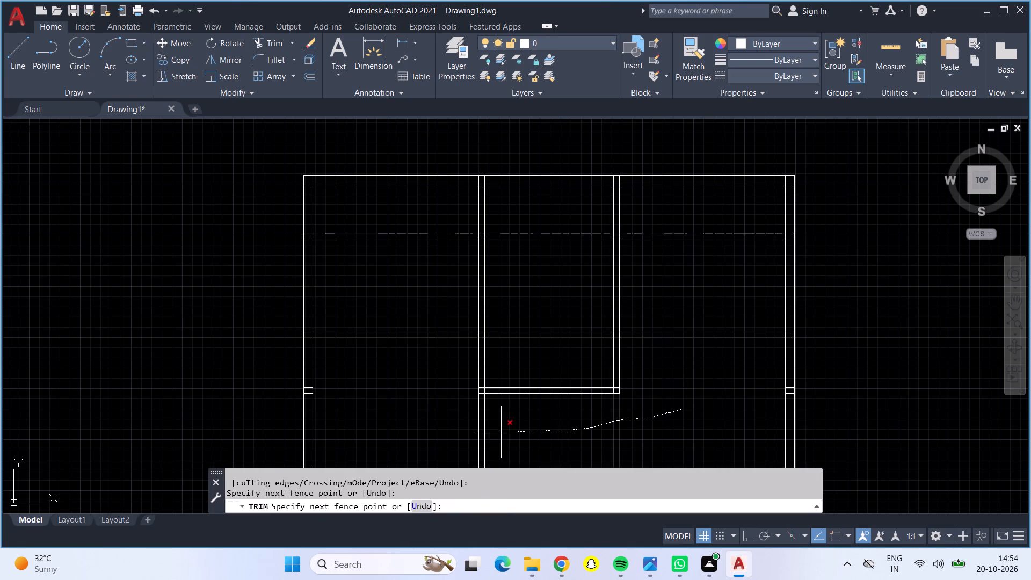
drag(501, 432, 435, 429)
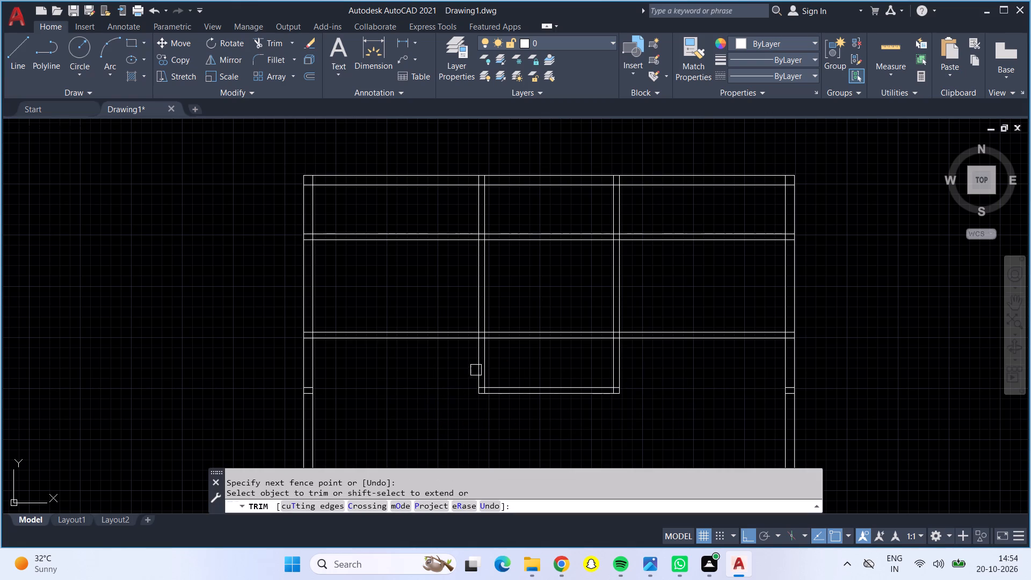
Trim the upper horizontal partition wall out of the west and east rooms, and the middle one out of the central bay.
drag(435, 212, 455, 275)
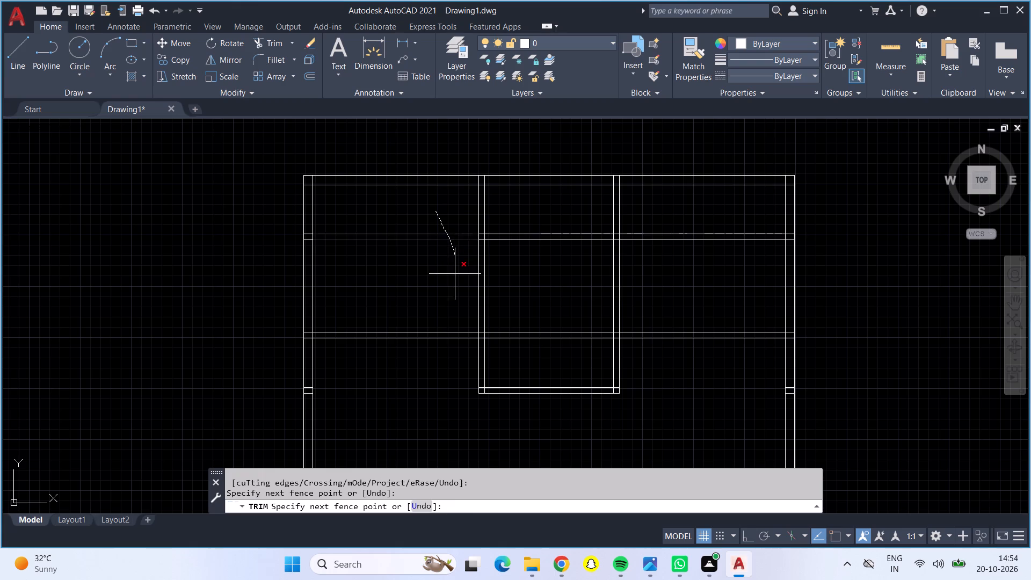
drag(455, 275, 454, 277)
drag(652, 215, 665, 272)
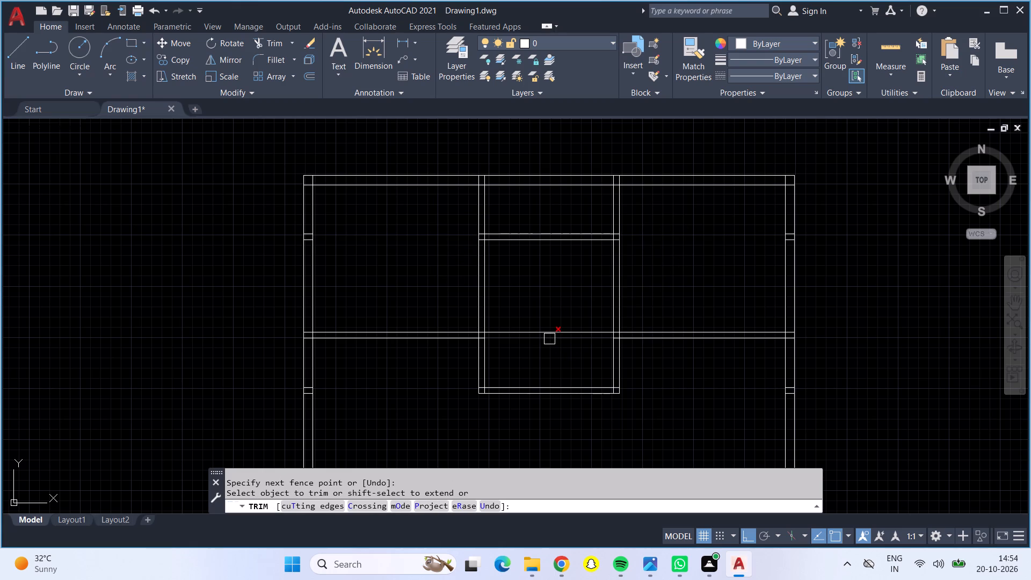
drag(549, 357, 551, 316)
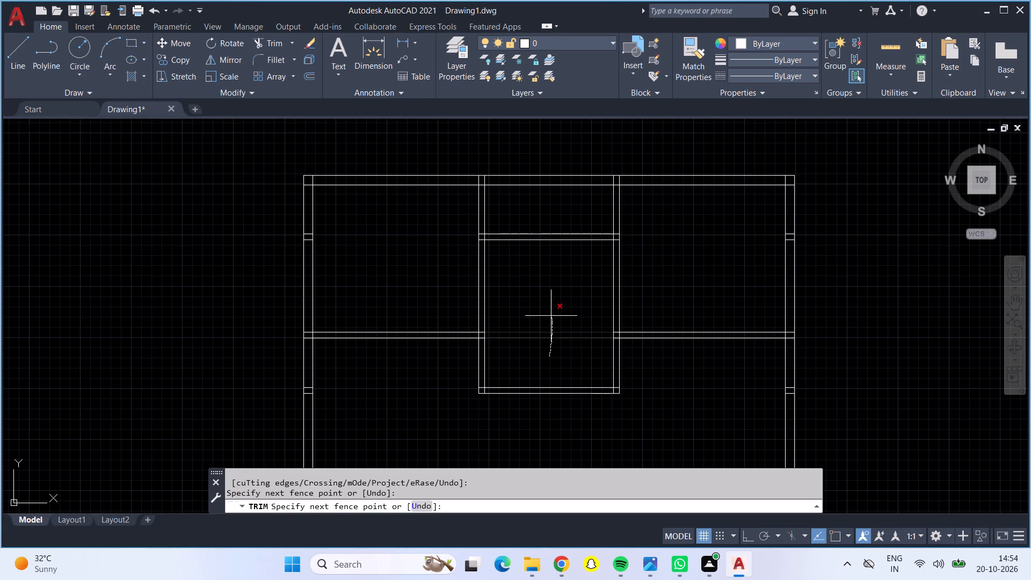
drag(551, 316, 549, 315)
middle_drag(549, 367, 563, 292)
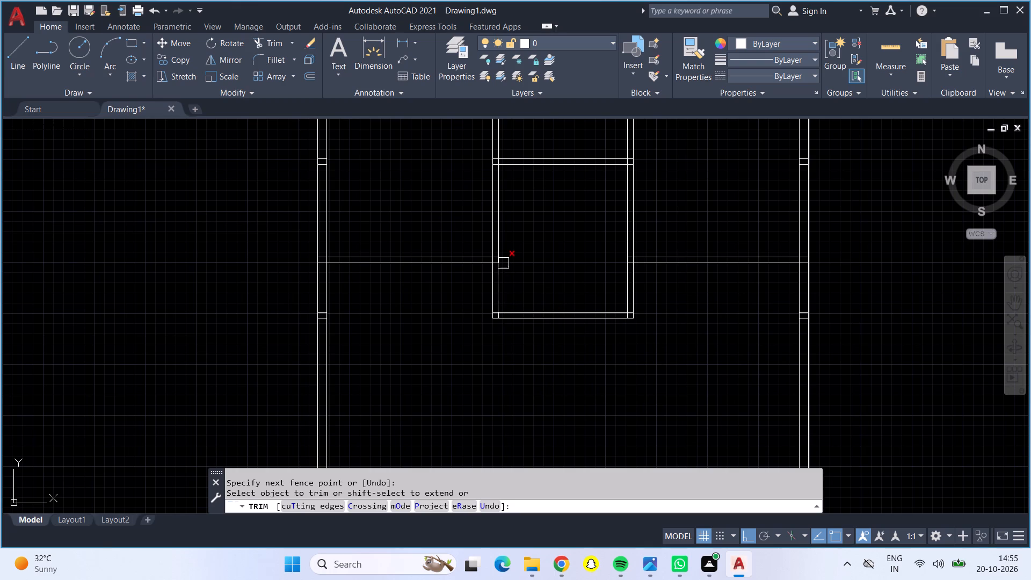
scroll(500, 261, down, 1)
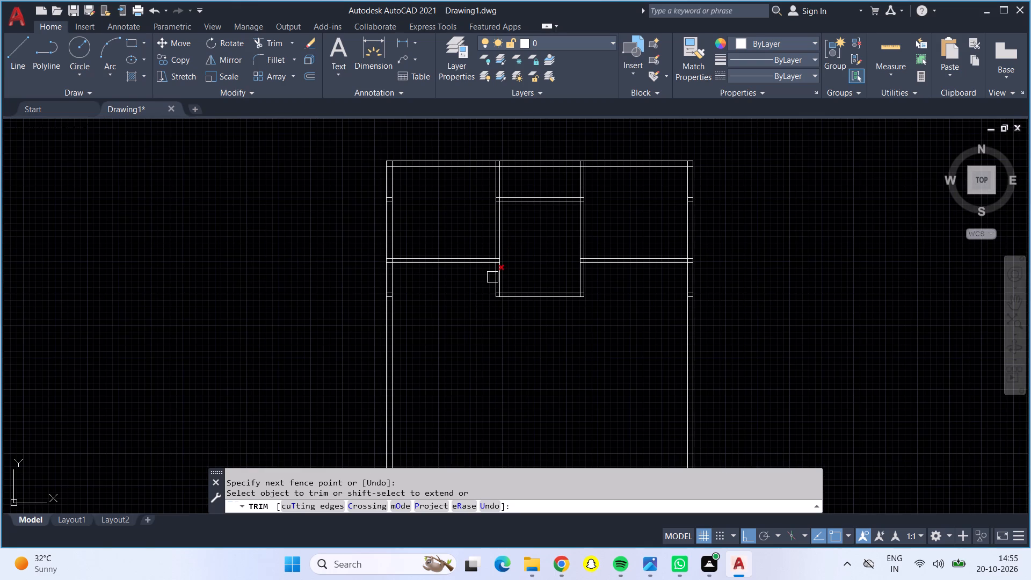
scroll(480, 281, up, 1)
scroll(477, 280, down, 1)
scroll(477, 280, up, 1)
middle_drag(561, 235, 575, 295)
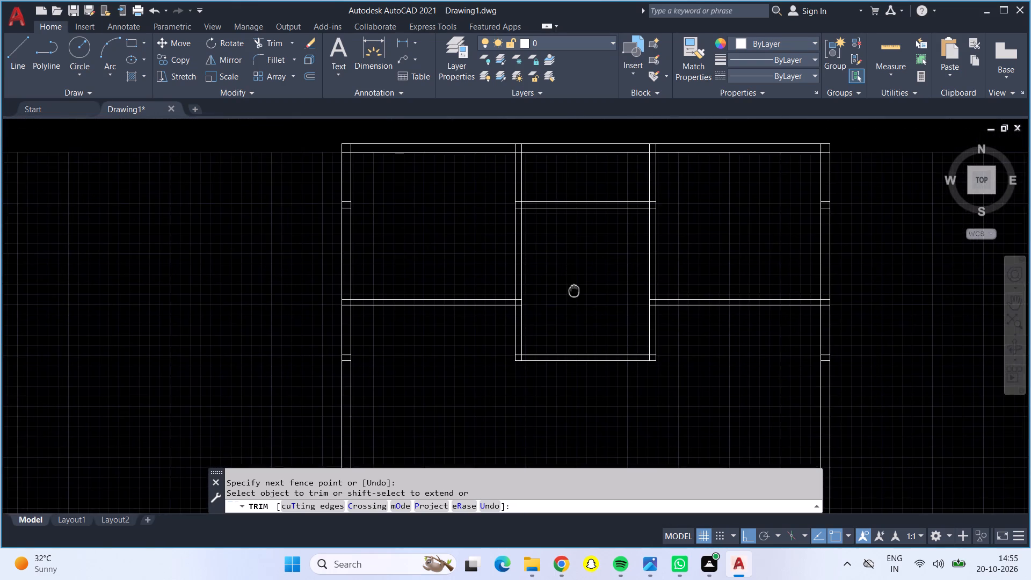
middle_drag(575, 295, 592, 309)
middle_drag(601, 309, 621, 315)
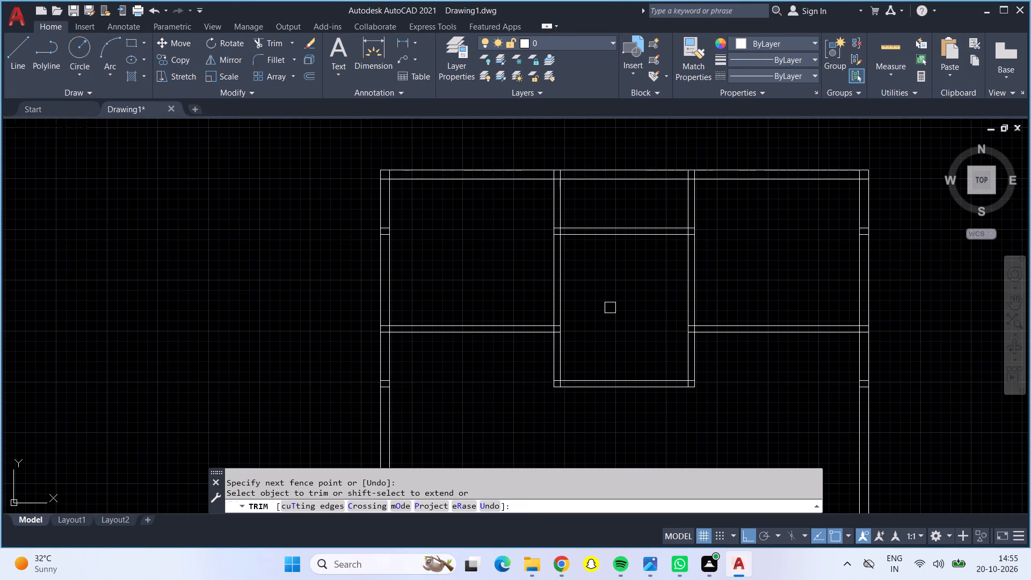
key(Return)
Offset the inner line of the west wall 8' east to add a vertical partition line.
middle_drag(610, 315, 608, 214)
middle_drag(605, 257, 608, 222)
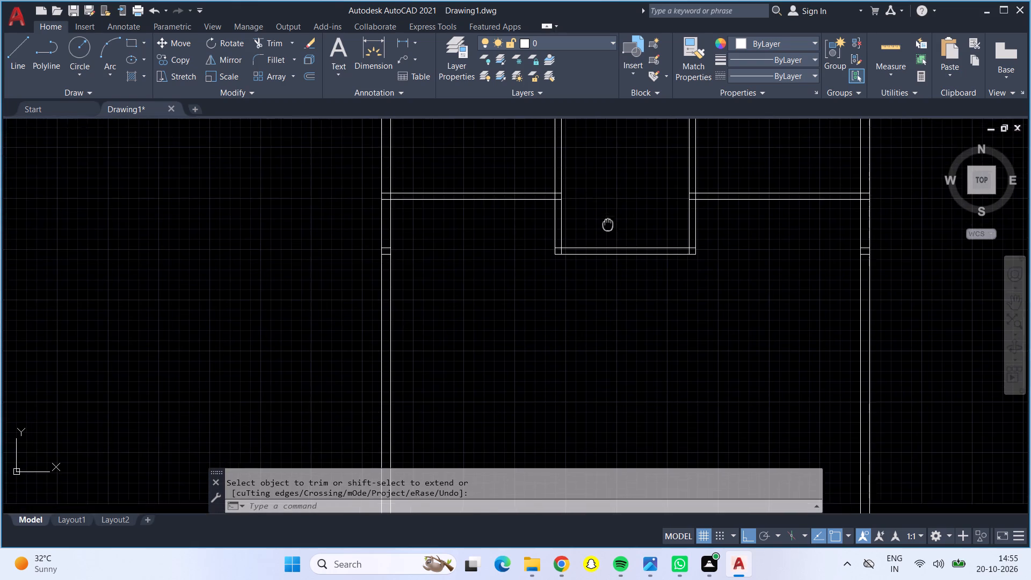
middle_drag(608, 222, 608, 201)
key(o)
key(Return)
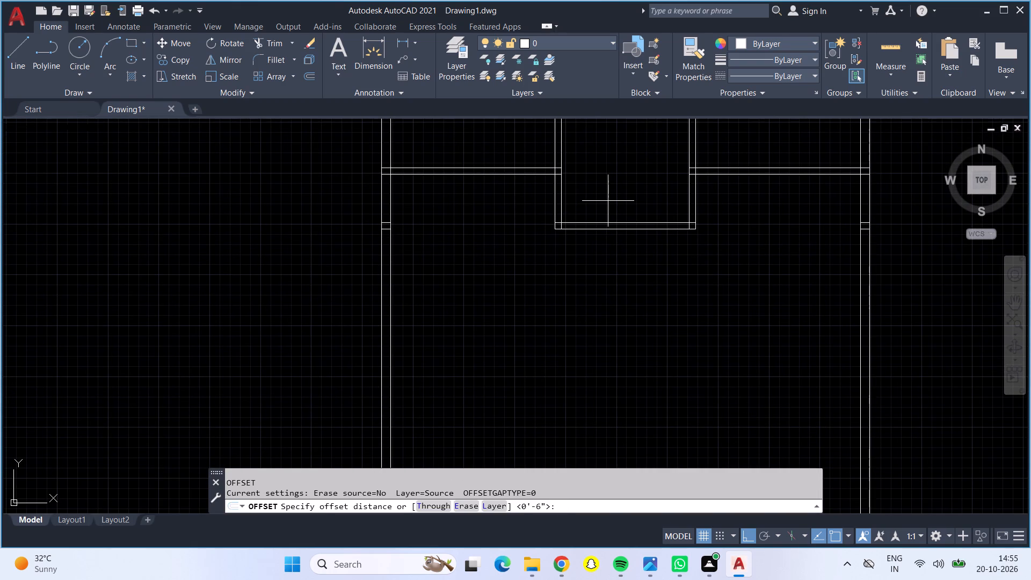
text(8')
key(Return)
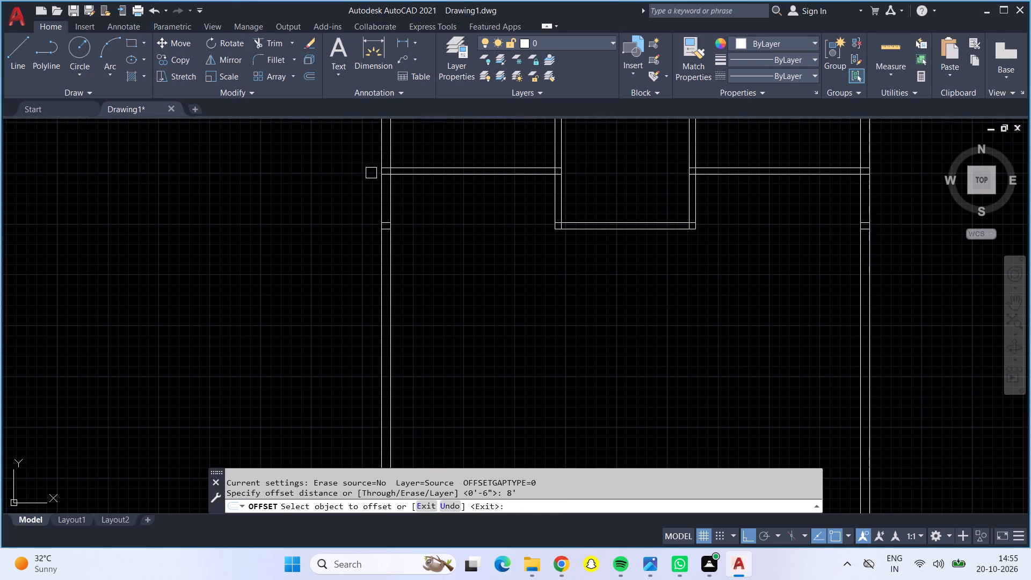
click(388, 192)
click(483, 222)
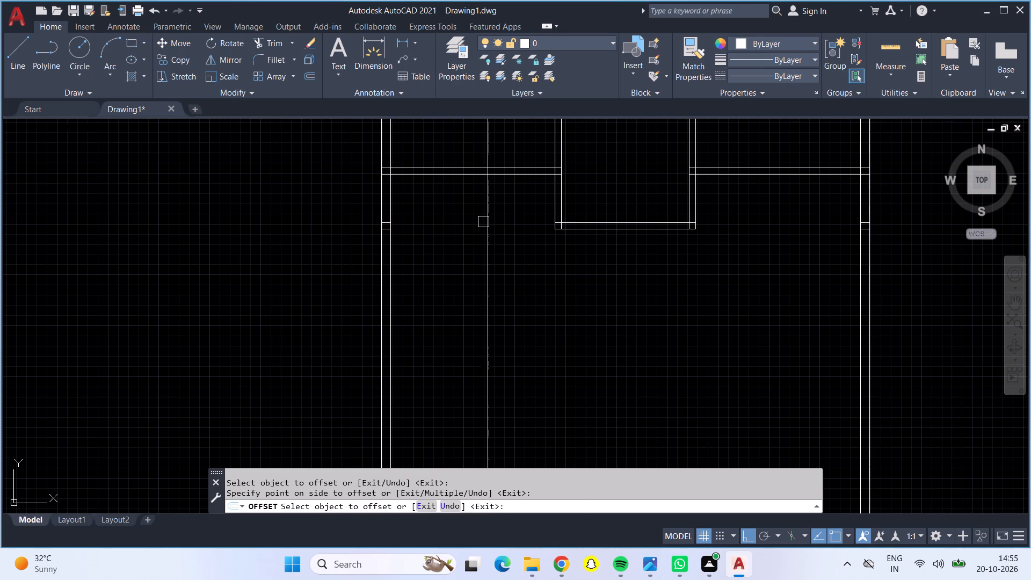
key(Escape)
Offset the new vertical partition line 6" east to give it wall thickness.
key(o)
key(Return)
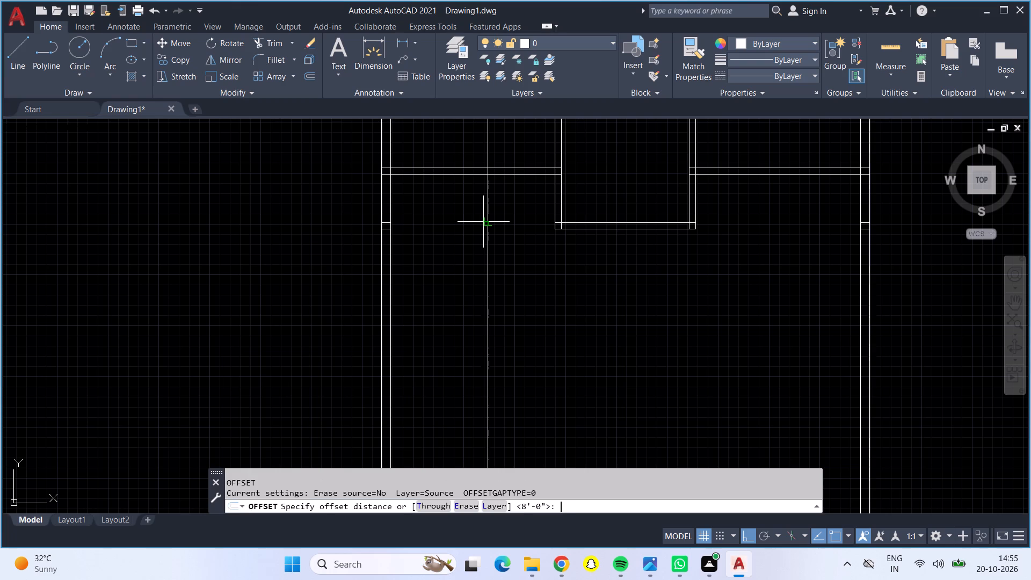
text(6")
key(Return)
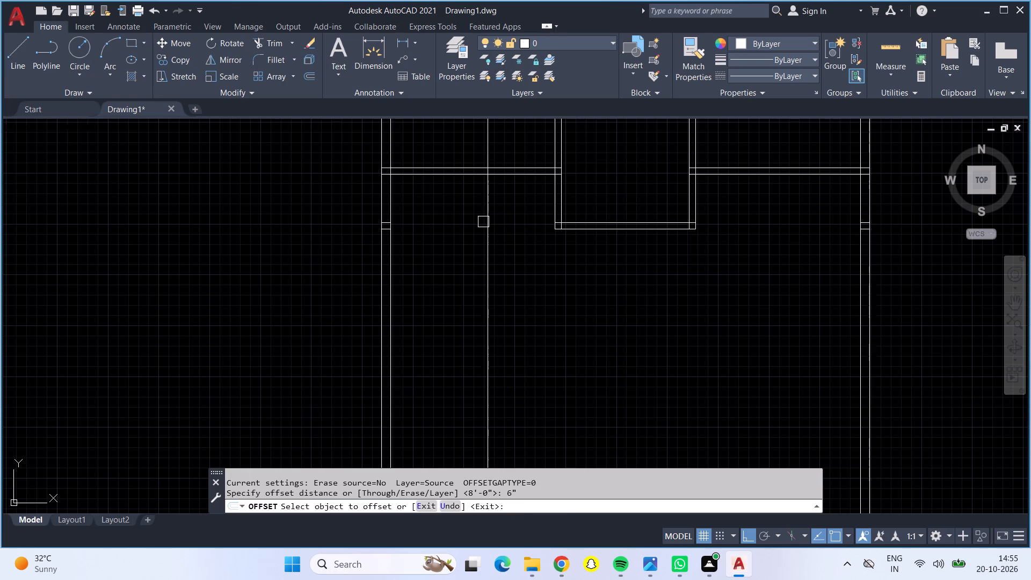
click(490, 305)
click(506, 323)
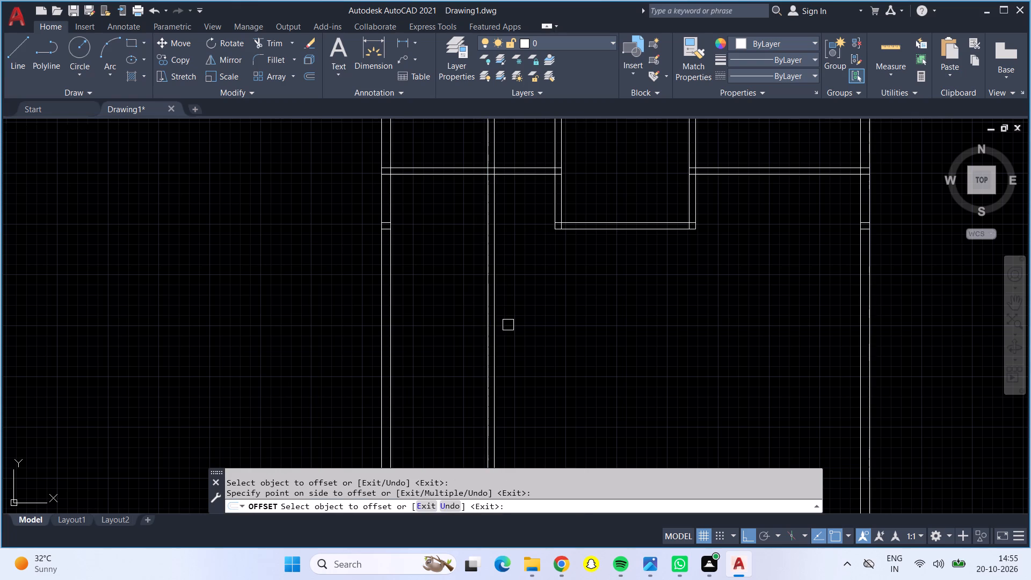
middle_drag(475, 275, 481, 313)
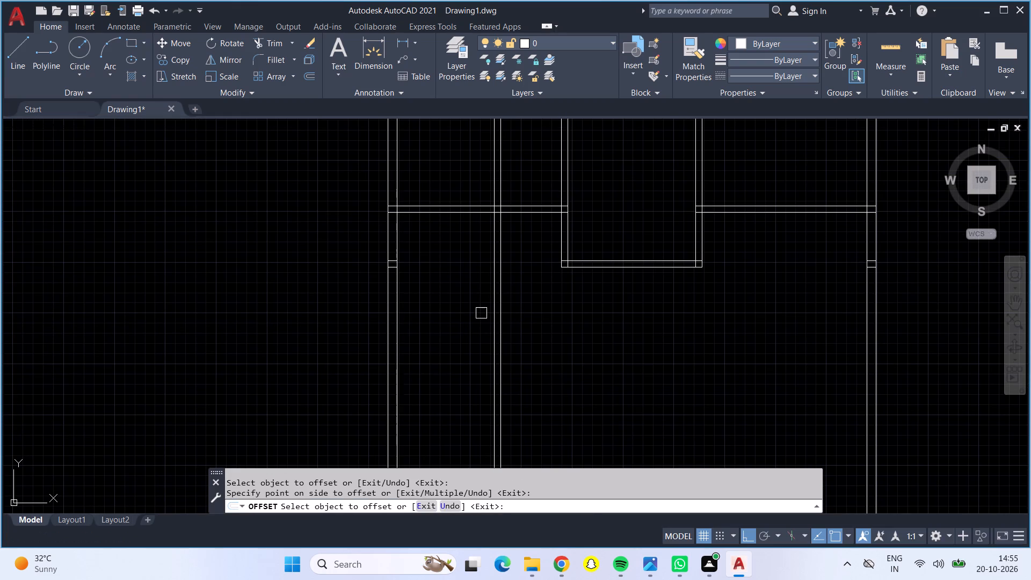
key(Escape)
Offset the south face of the northwest room's south wall 5' south to add a horizontal partition line.
key(o)
key(Return)
text(4')
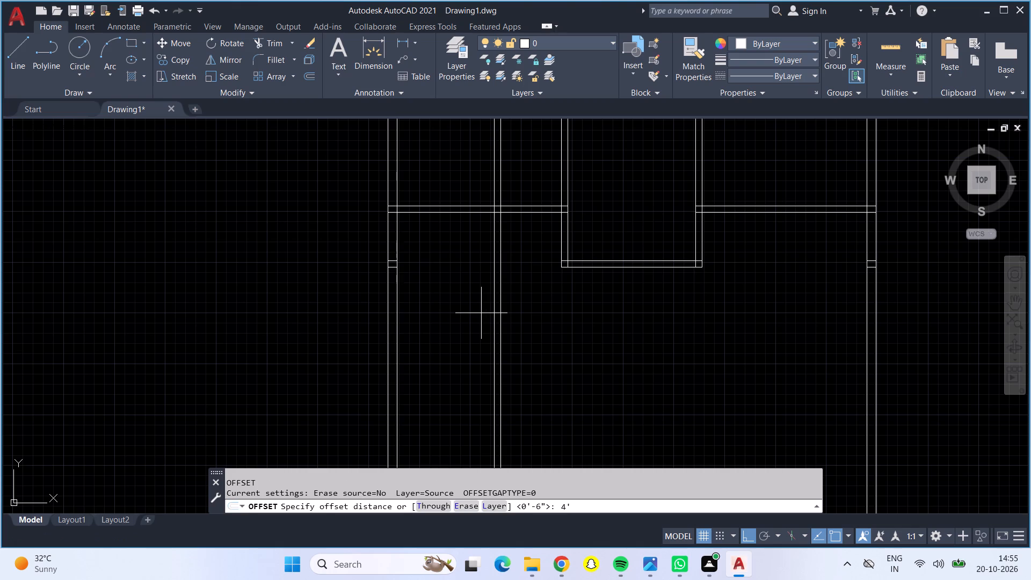
key(BackSpace)
key(BackSpace)
text(5')
key(Return)
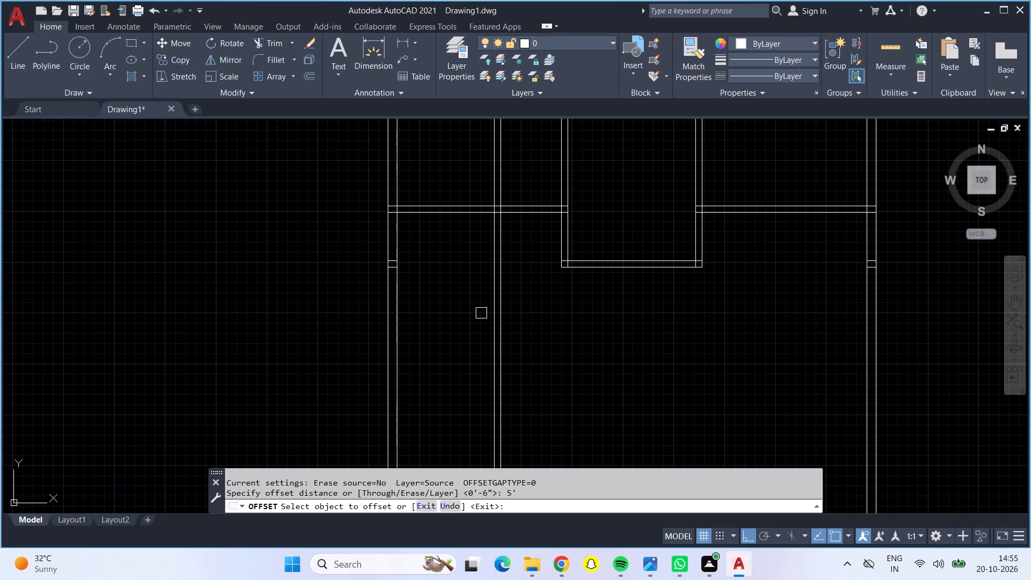
click(445, 212)
click(446, 264)
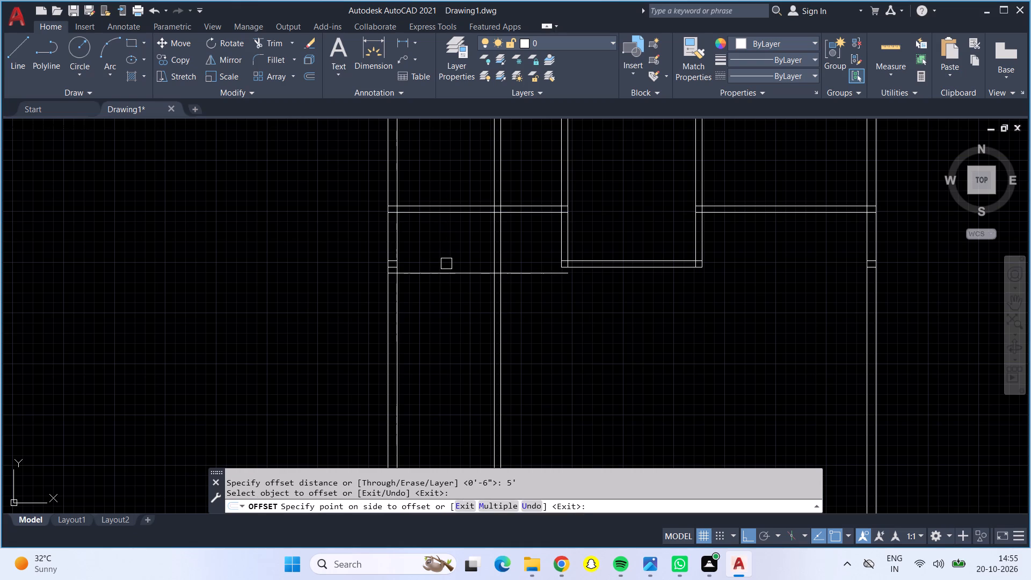
key(Escape)
Offset the new horizontal partition line below the northwest room 6" south to give it wall thickness.
key(o)
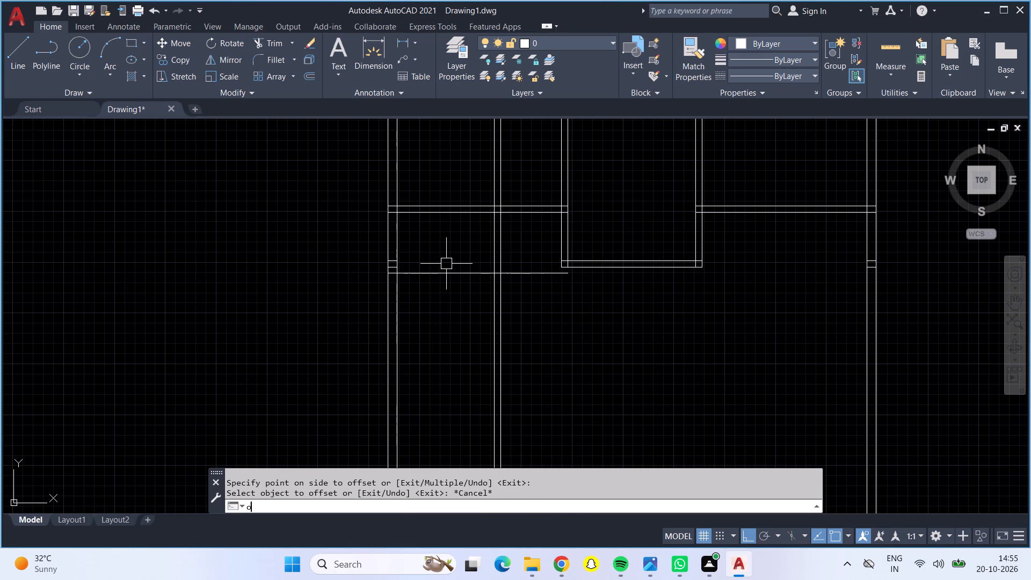
key(Return)
text(6")
key(Return)
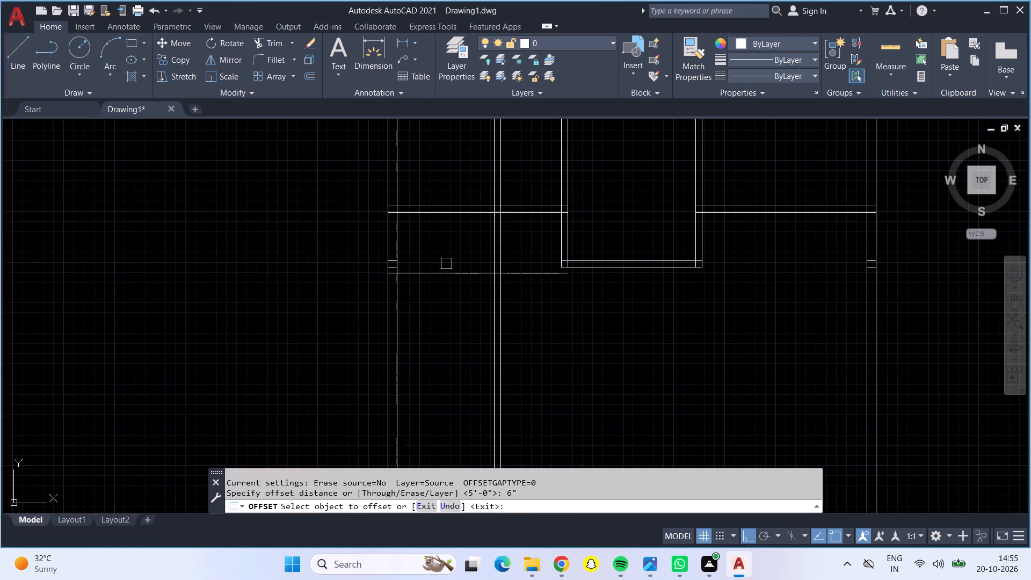
click(444, 275)
click(445, 304)
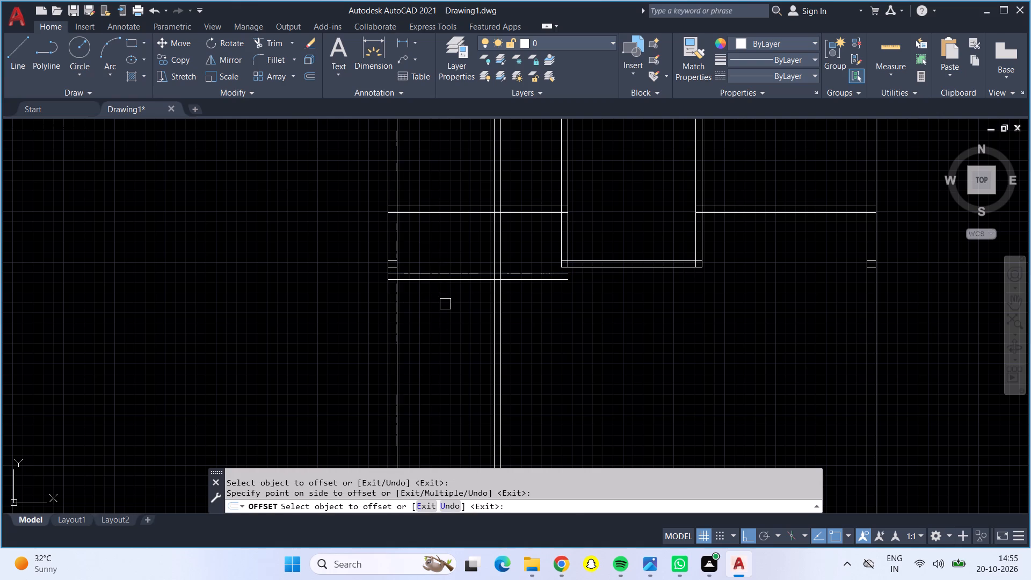
key(Return)
Trim the excess partition lines north, south and east of the small room below the northwest room.
click(273, 40)
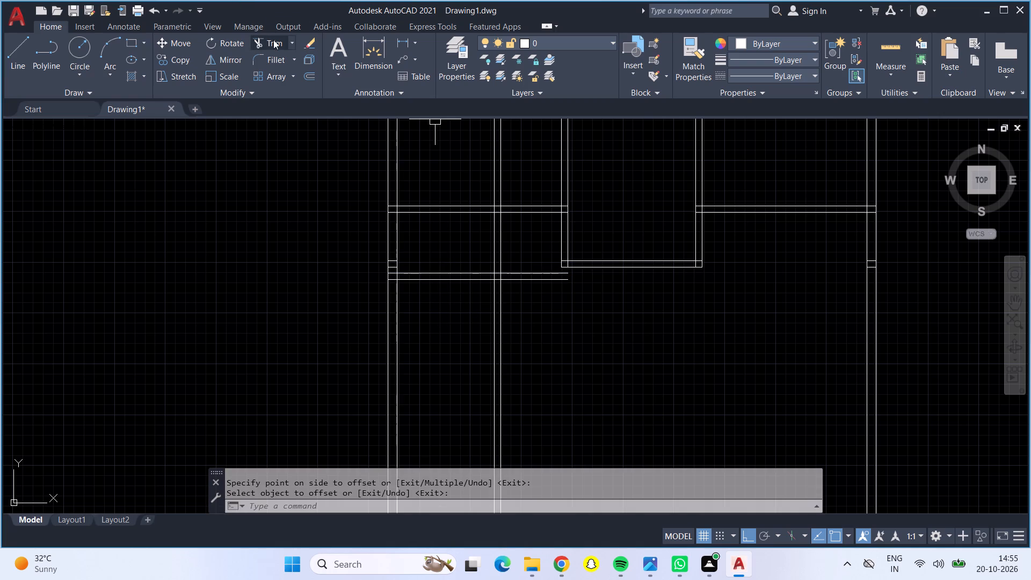
drag(469, 146, 505, 166)
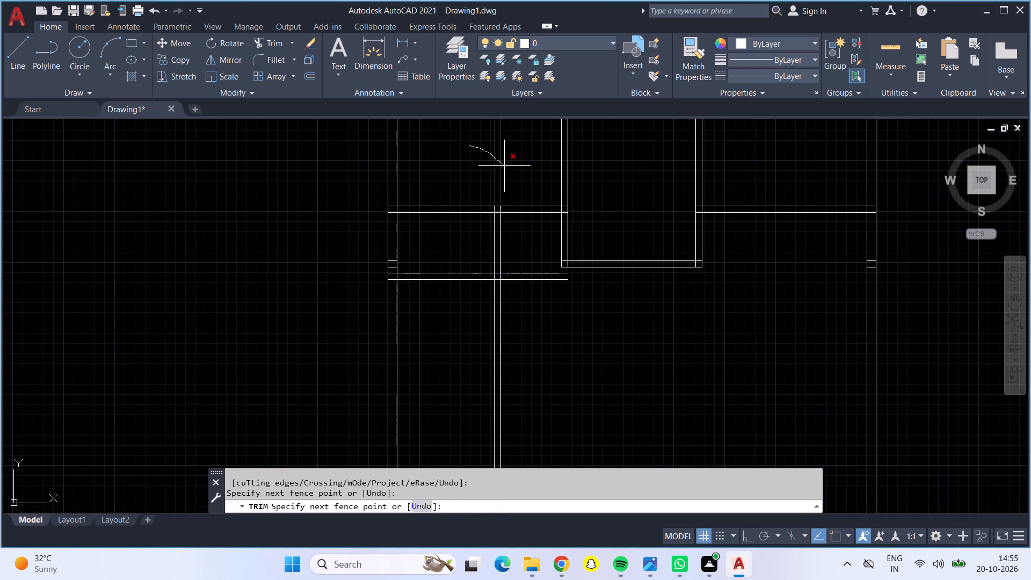
drag(505, 166, 505, 167)
drag(519, 257, 476, 322)
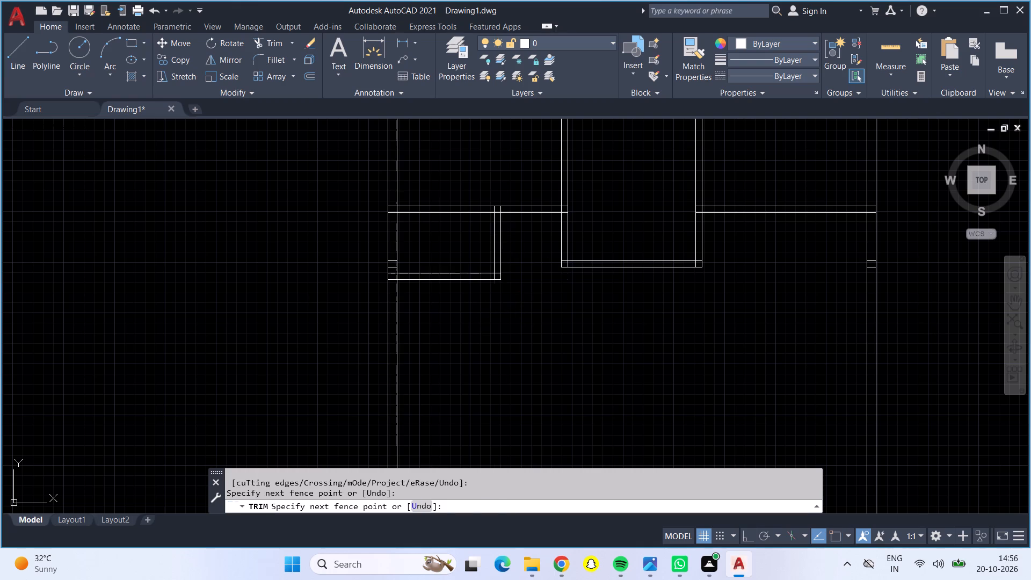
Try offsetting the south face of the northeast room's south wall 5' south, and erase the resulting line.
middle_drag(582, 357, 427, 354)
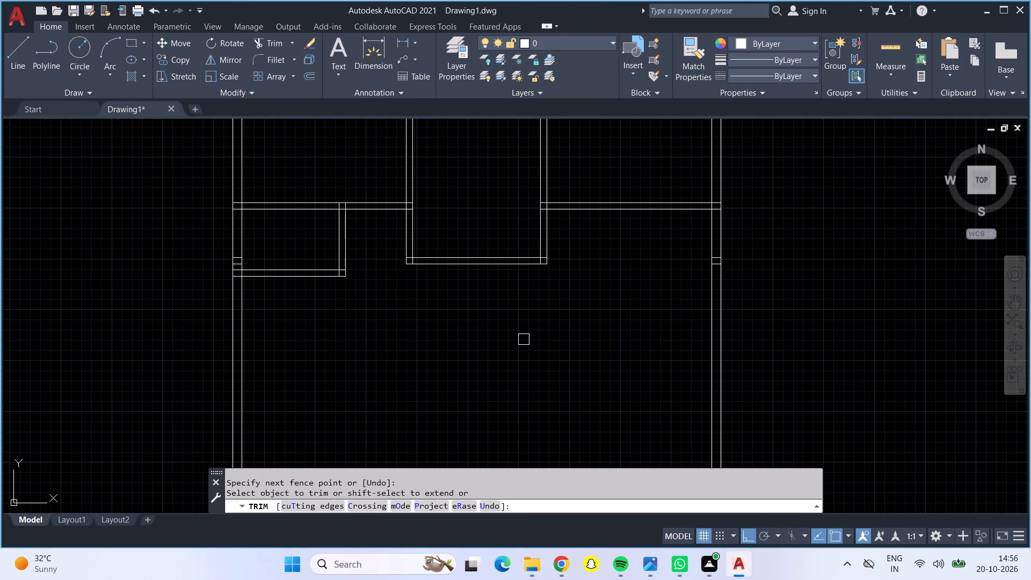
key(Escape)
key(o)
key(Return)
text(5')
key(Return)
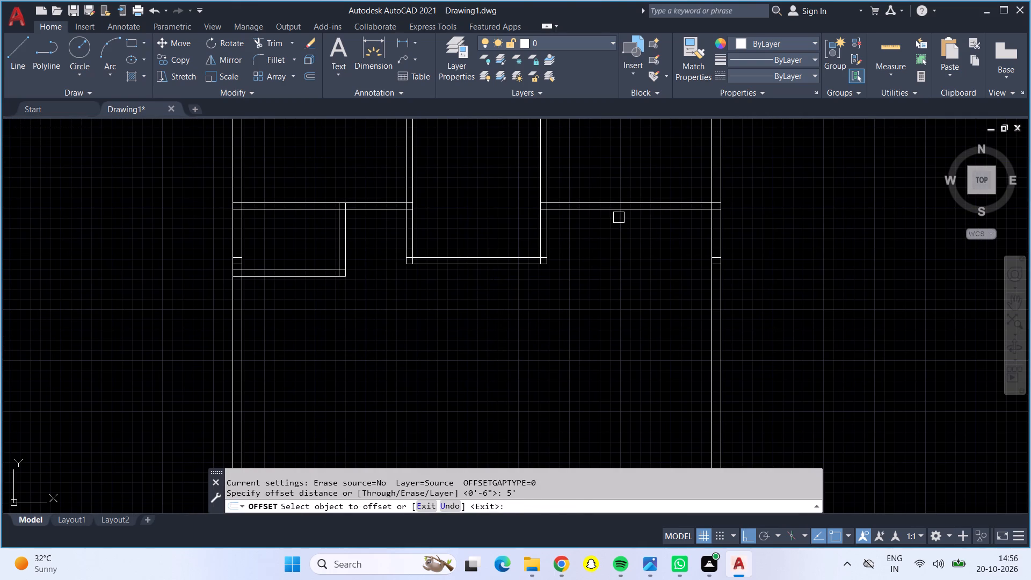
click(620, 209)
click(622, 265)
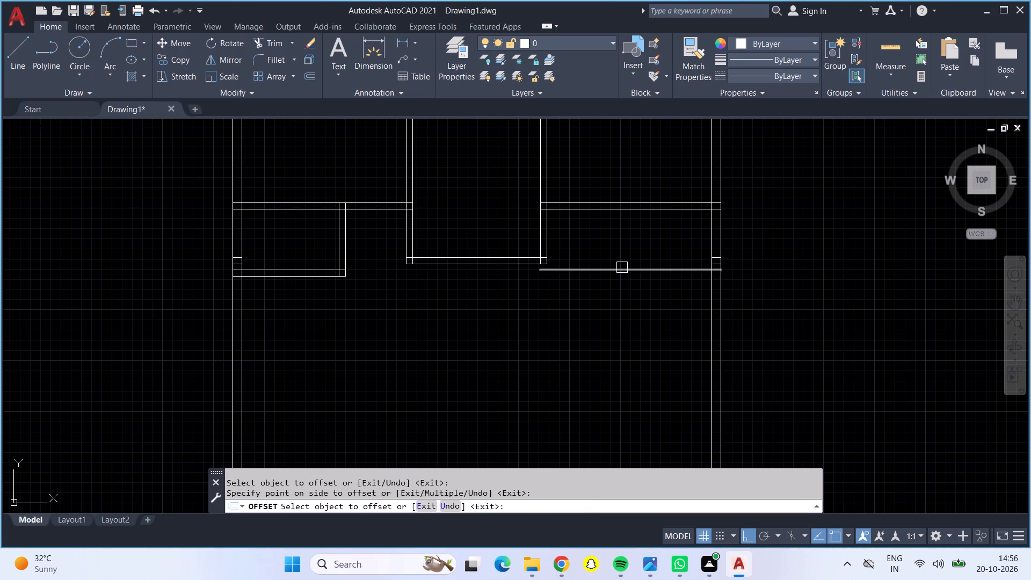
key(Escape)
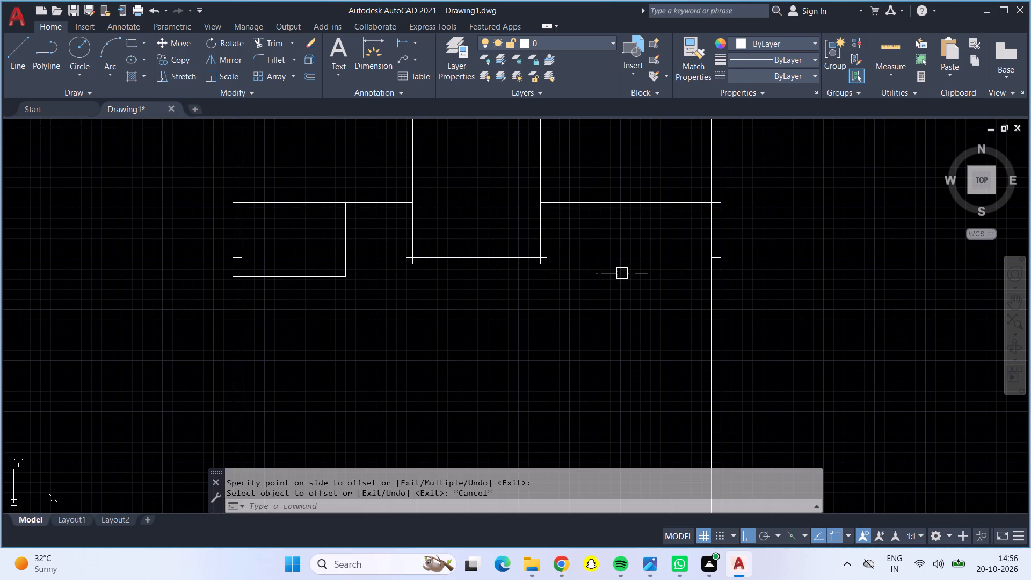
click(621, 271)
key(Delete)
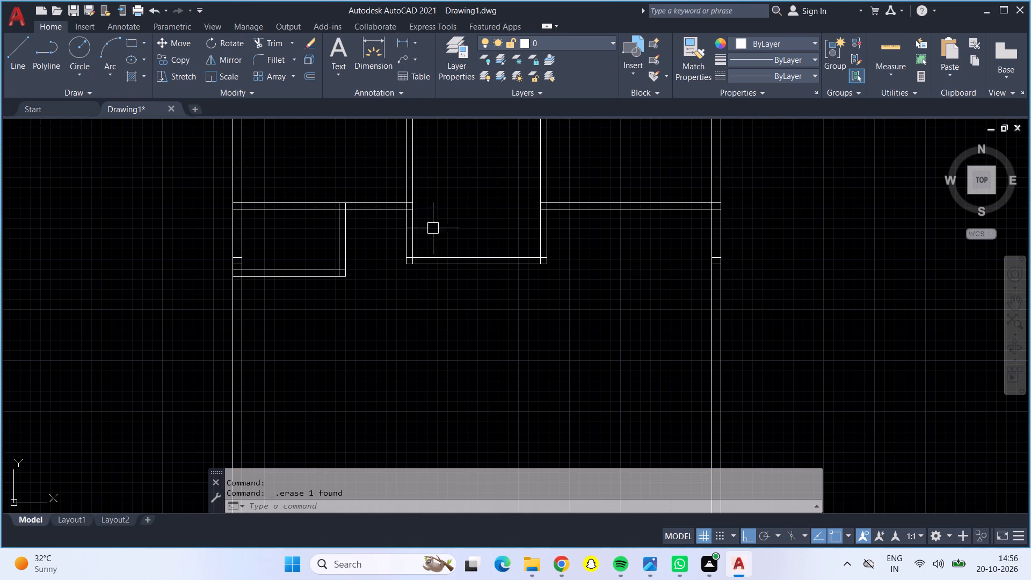
Draw a horizontal line from the small west room's southeast corner to the inner face of the east wall.
click(5, 67)
click(9, 63)
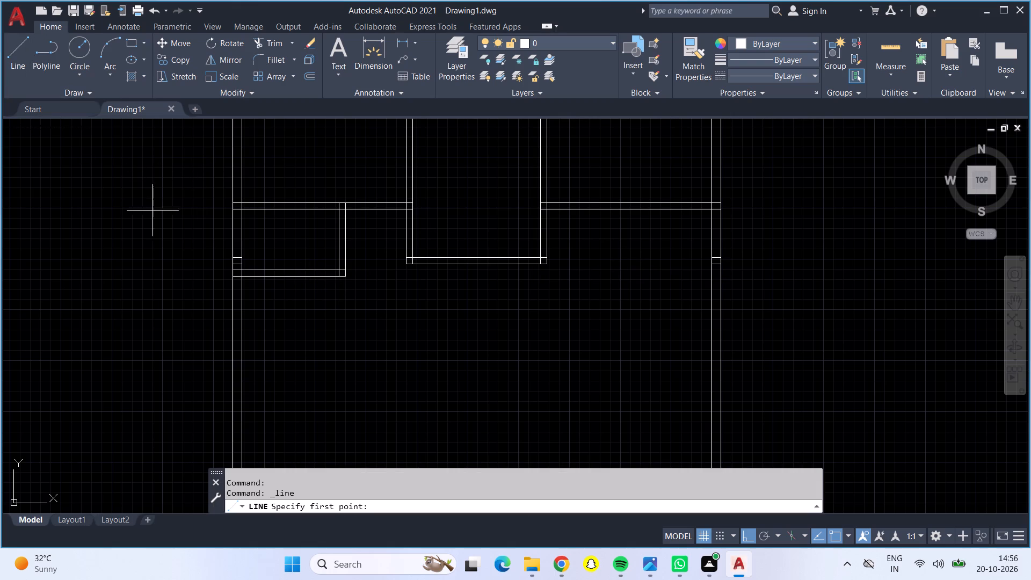
click(343, 269)
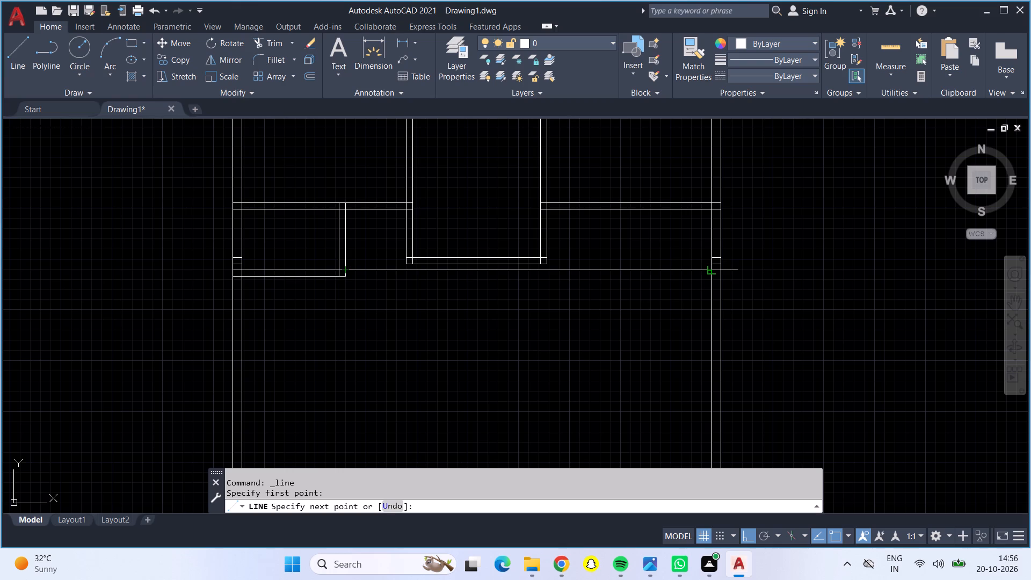
click(710, 269)
key(Return)
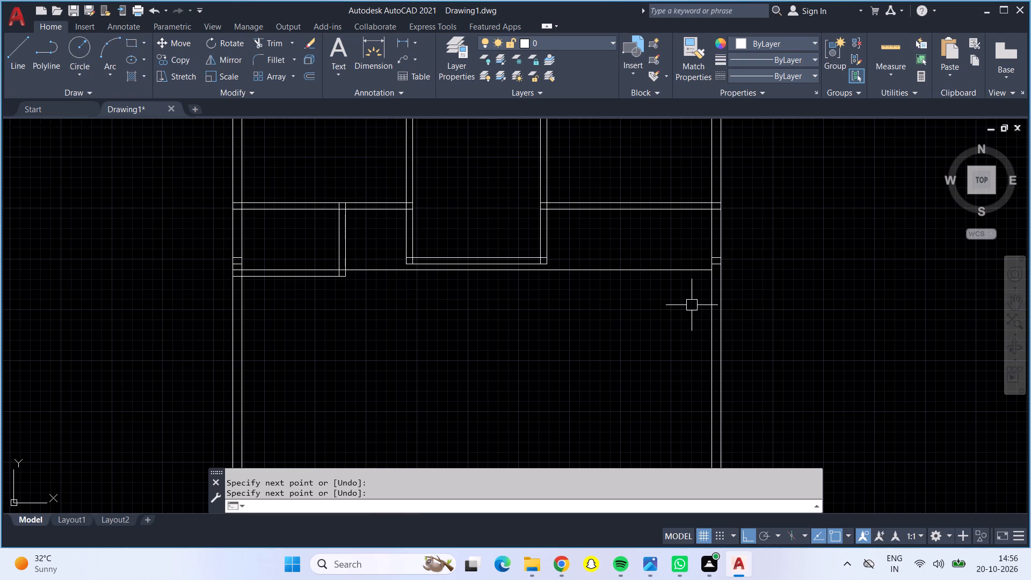
Offset the new horizontal line 6" south to give the partition its wall thickness.
key(o)
key(Return)
text(6")
key(Return)
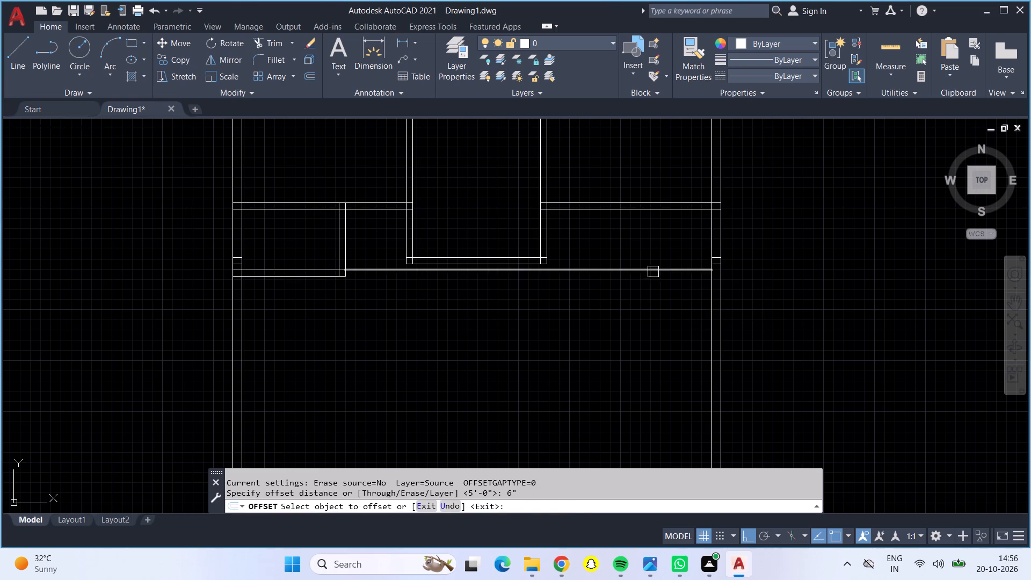
click(653, 272)
click(663, 305)
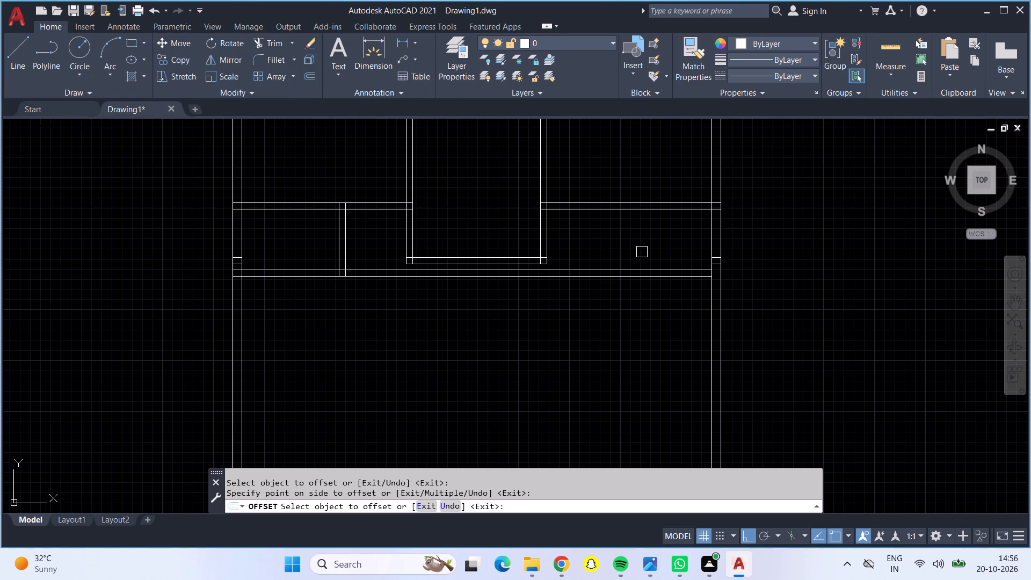
key(Escape)
Offset the inner line of the east wall 8' west to add a vertical partition line.
key(o)
key(Return)
text(8')
key(Return)
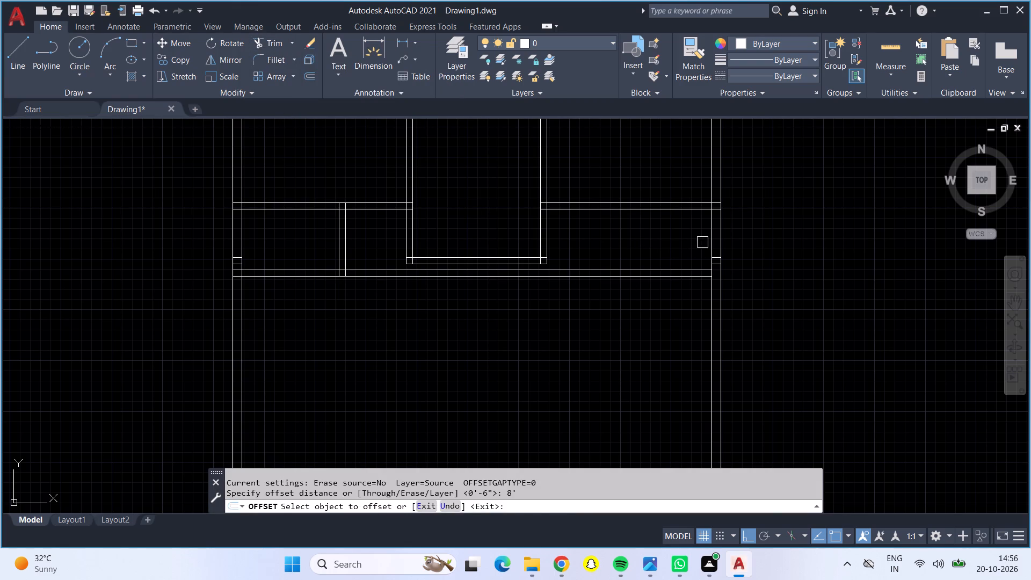
click(709, 237)
drag(618, 232, 609, 234)
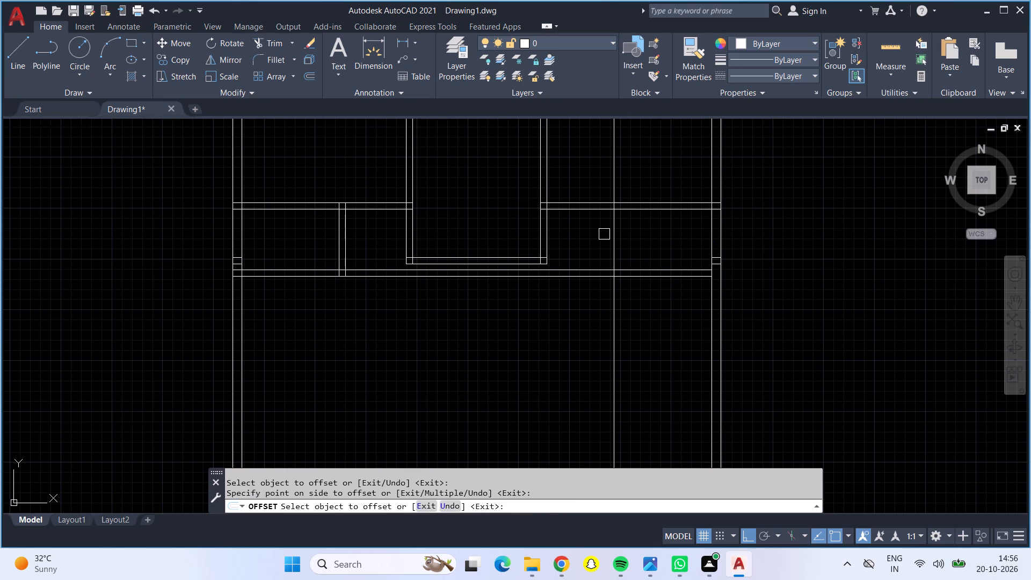
key(Escape)
Offset the new vertical partition line near the east wall 6" west to give it wall thickness.
key(o)
key(Return)
text(6")
key(Return)
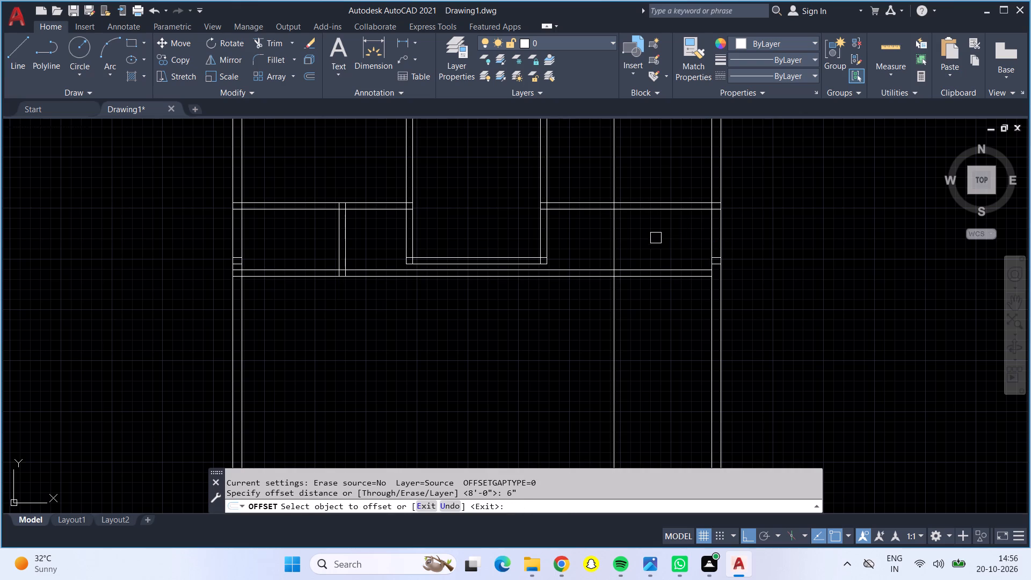
click(618, 231)
click(586, 239)
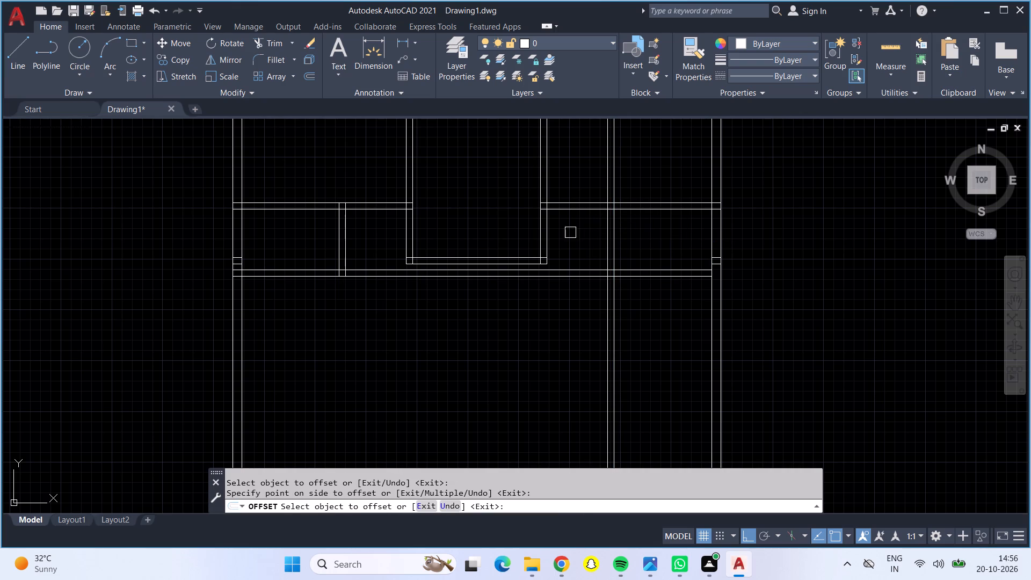
Trim the excess horizontal and vertical partition lines to leave a small room below the northeast room.
click(277, 45)
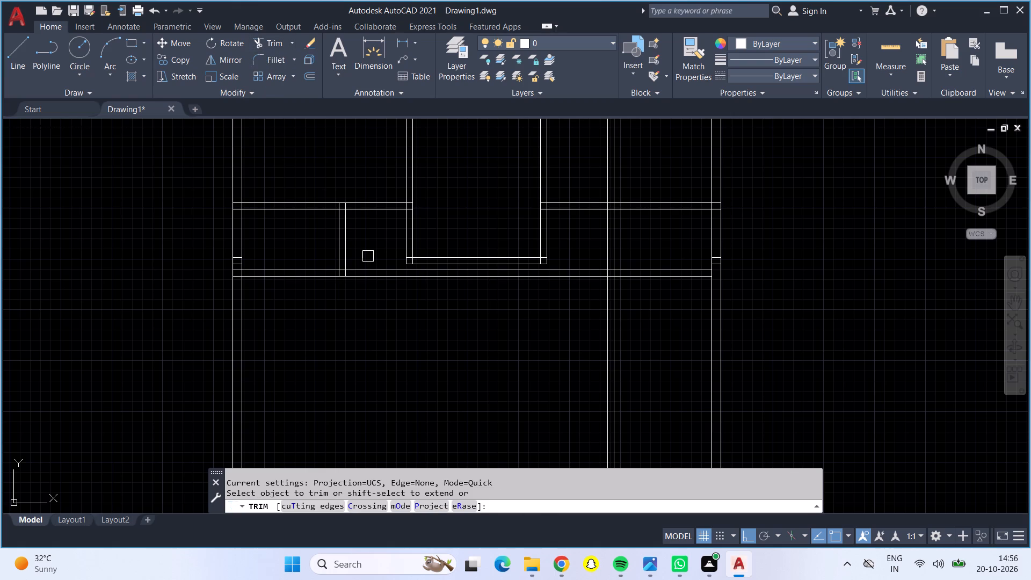
drag(368, 256, 371, 288)
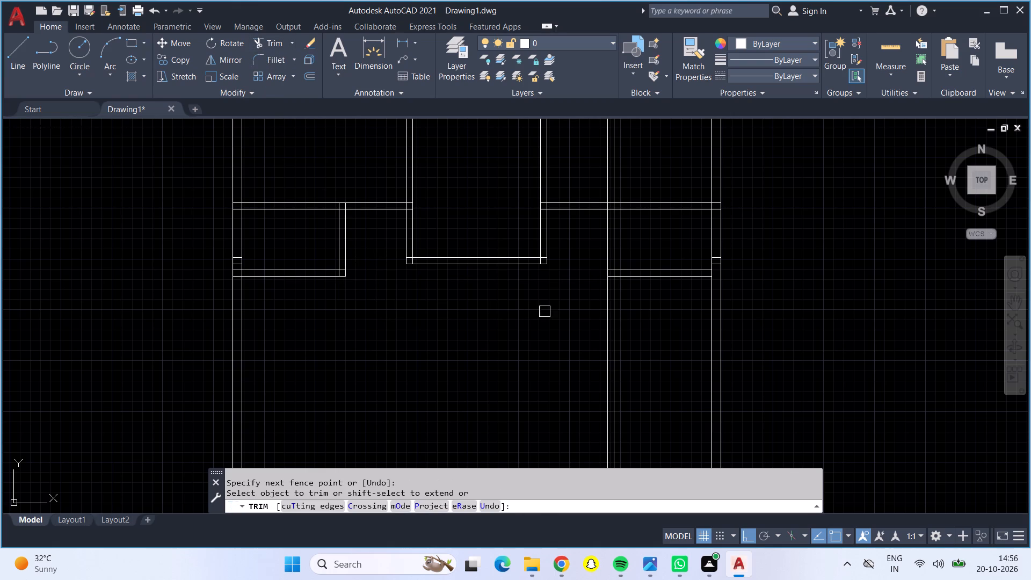
drag(568, 315, 627, 365)
drag(580, 166, 626, 183)
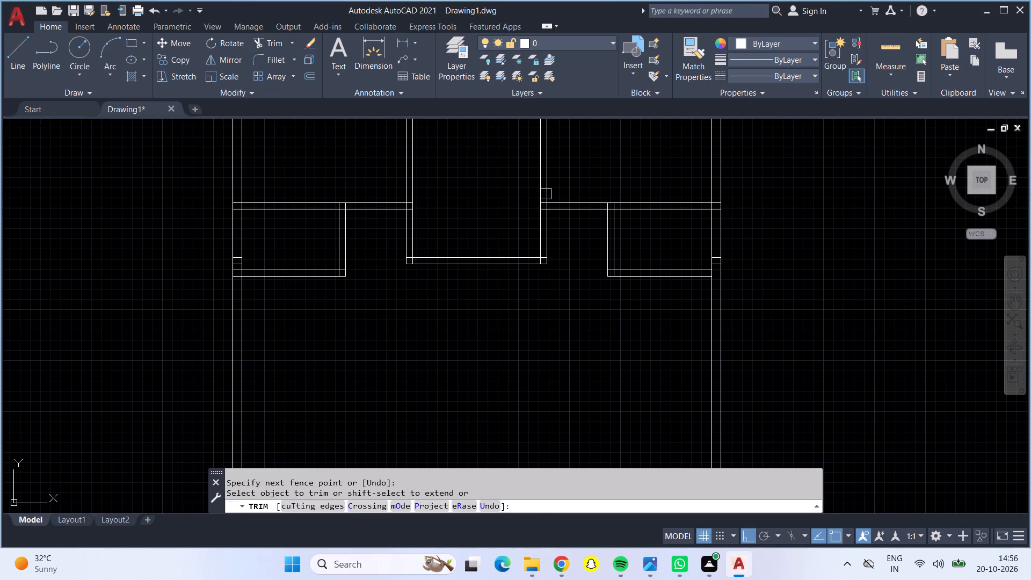
Trim the overlaps where the northeast room's south wall meets the central room's east wall and the small east room's west partition.
scroll(510, 202, up, 2)
scroll(510, 202, down, 1)
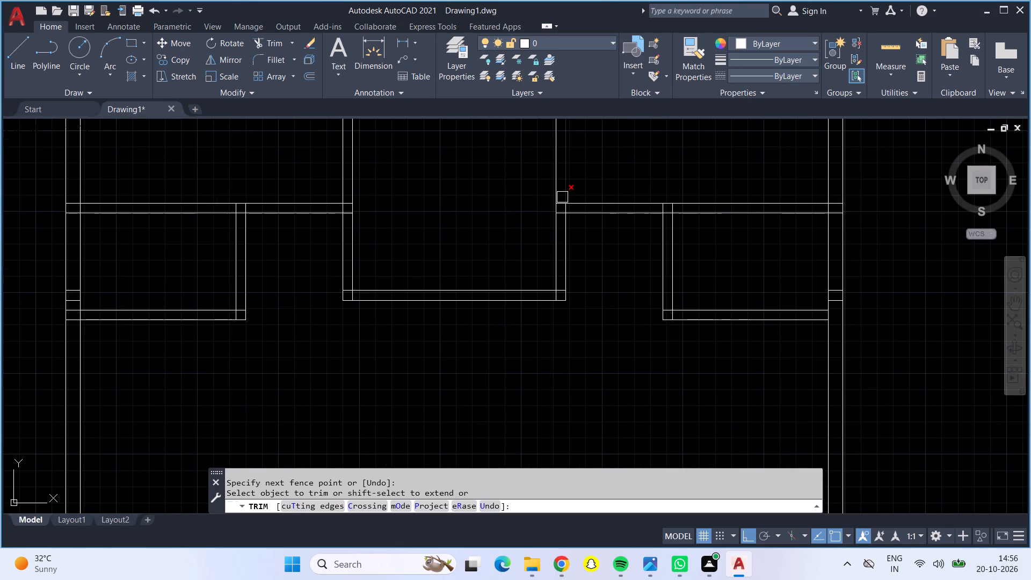
scroll(560, 221, up, 3)
drag(552, 128, 557, 162)
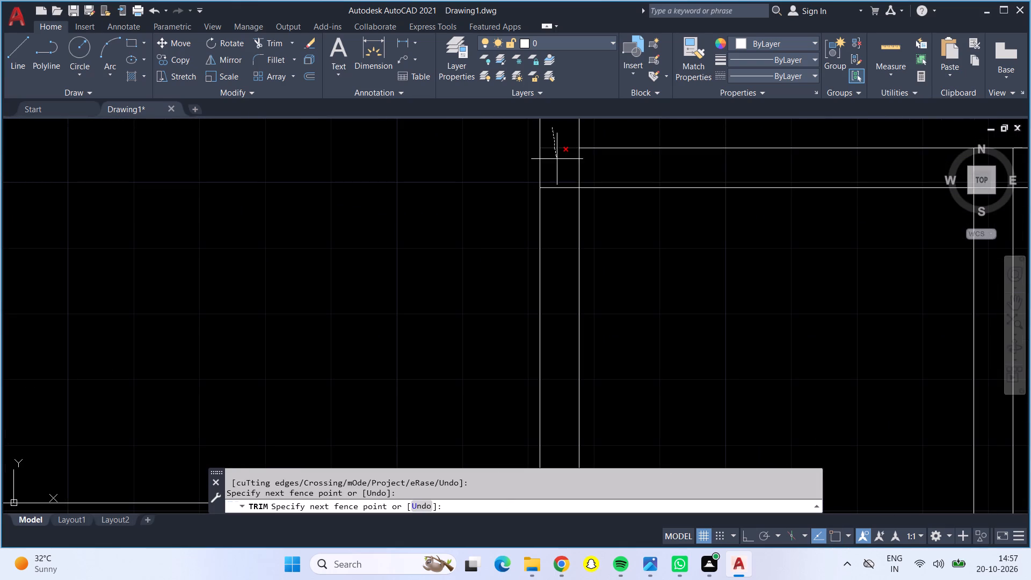
drag(557, 162, 603, 177)
scroll(599, 190, up, 1)
scroll(599, 191, down, 2)
scroll(618, 248, up, 1)
middle_drag(633, 270, 563, 296)
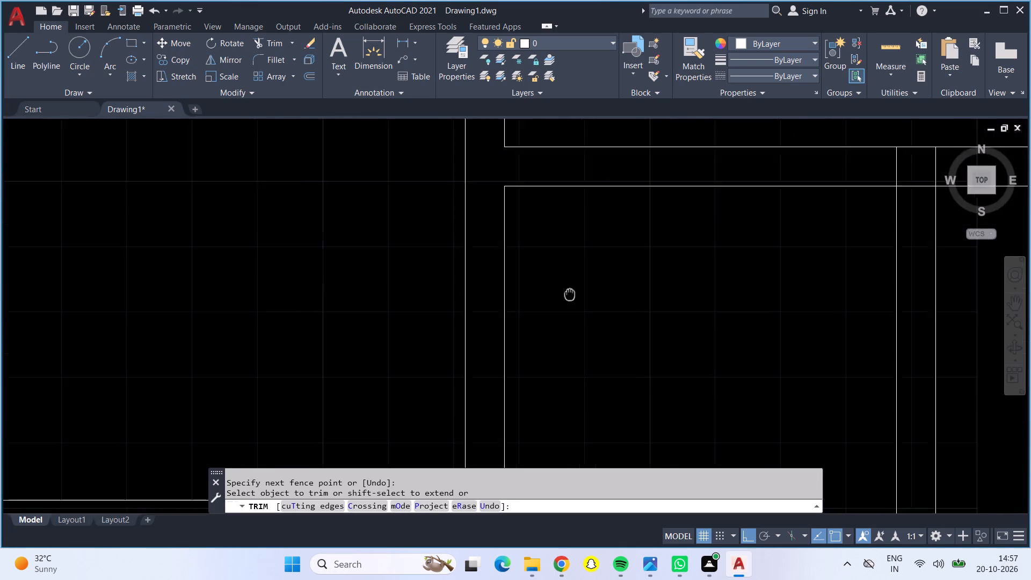
middle_drag(563, 296, 423, 284)
drag(744, 158, 754, 158)
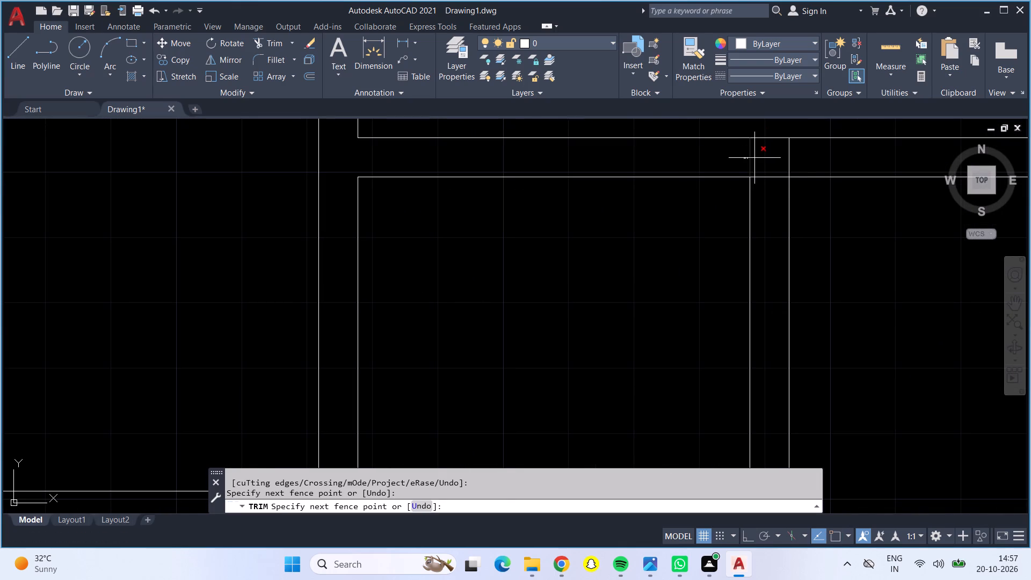
drag(754, 158, 812, 166)
Trim the overlapping line ends at the central room's southeast corner and the small east room's southwest corner.
scroll(811, 170, down, 1)
scroll(807, 177, up, 1)
scroll(802, 206, down, 1)
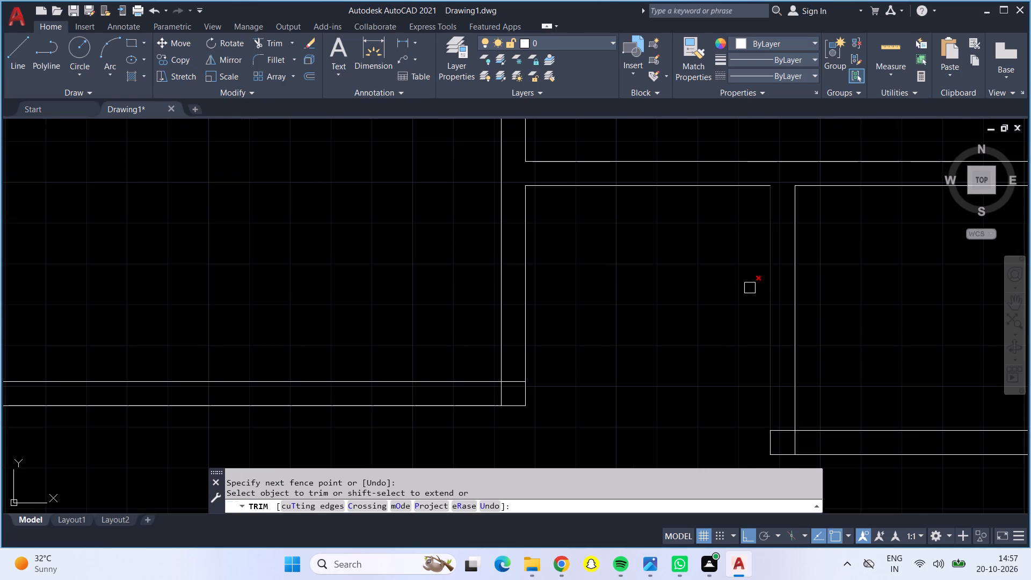
middle_drag(701, 354, 677, 283)
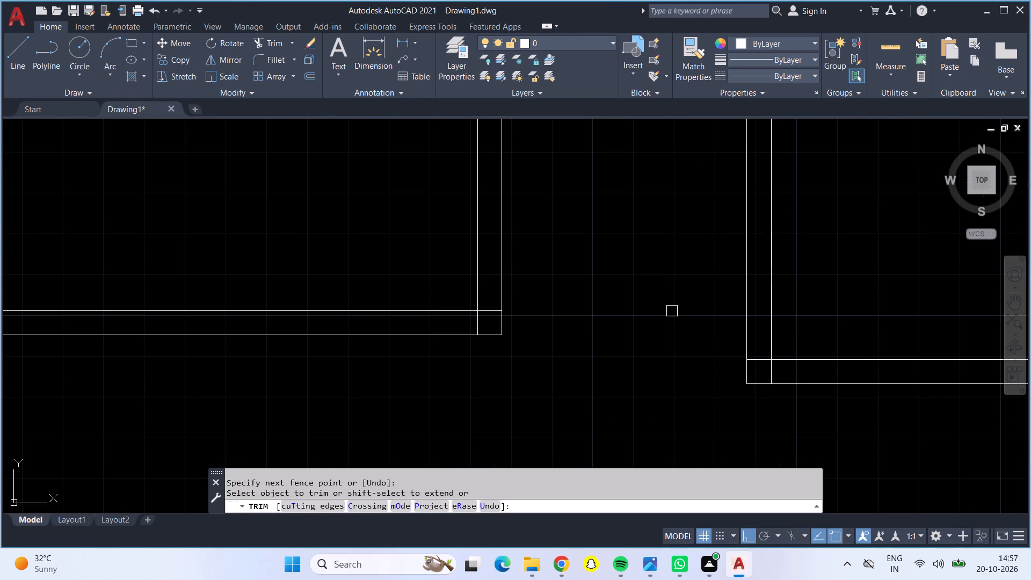
click(476, 327)
click(490, 308)
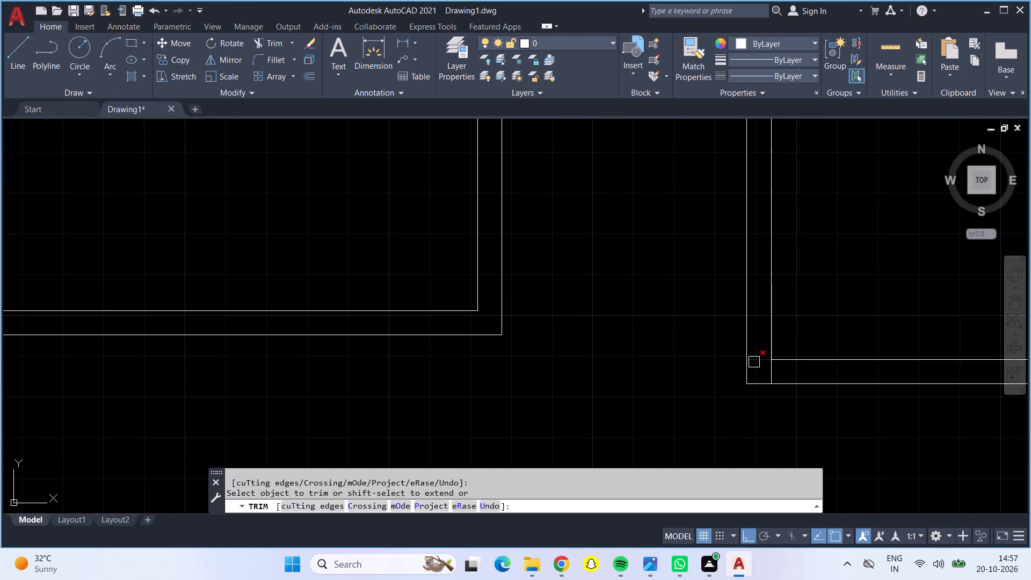
click(754, 362)
click(770, 373)
Trim the overlapping line ends at the central room's southwest corner.
scroll(675, 367, up, 1)
scroll(675, 367, down, 1)
scroll(675, 367, up, 1)
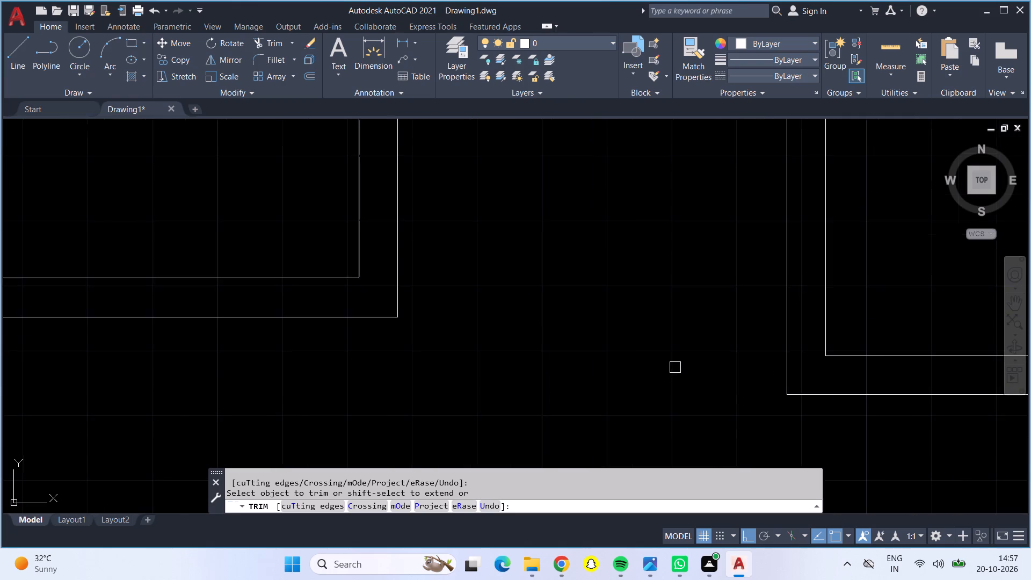
scroll(646, 358, down, 3)
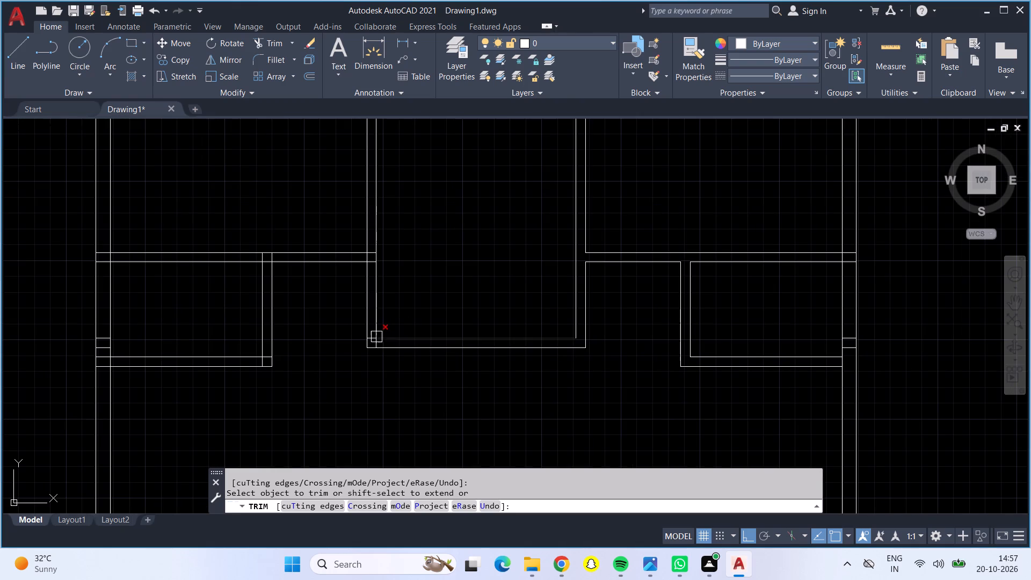
scroll(350, 345, up, 3)
scroll(385, 351, down, 1)
scroll(385, 348, up, 1)
scroll(385, 348, down, 1)
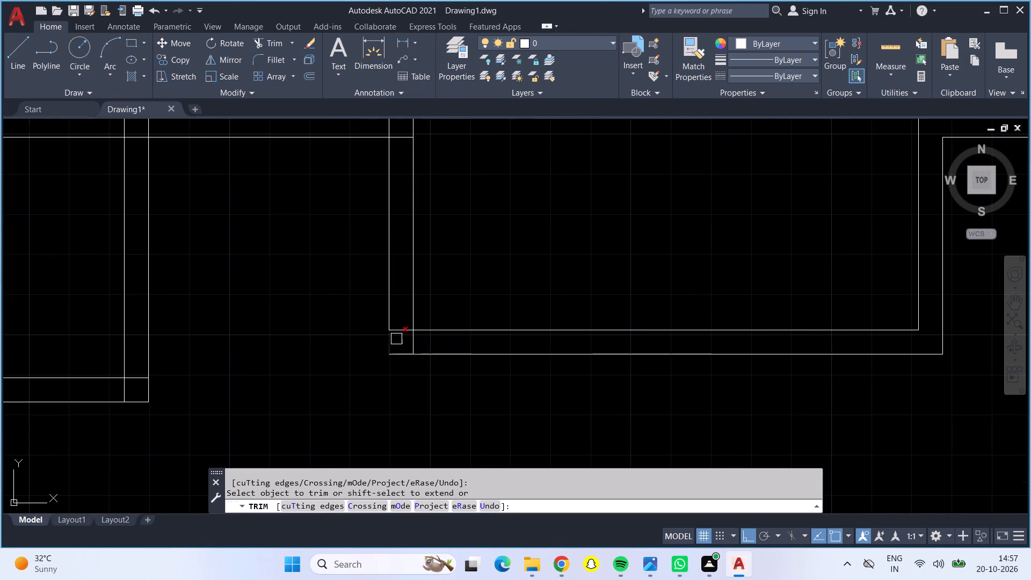
click(401, 329)
click(417, 347)
Trim the overlaps where the northwest room's south wall meets the central room's west wall and the small west room's east partition.
middle_drag(448, 282, 437, 380)
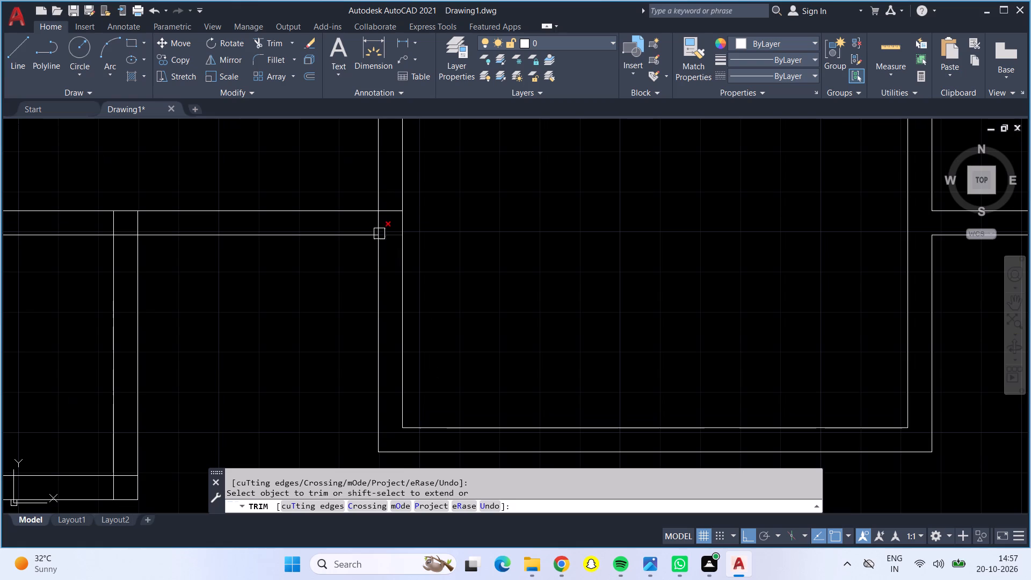
click(373, 224)
click(388, 212)
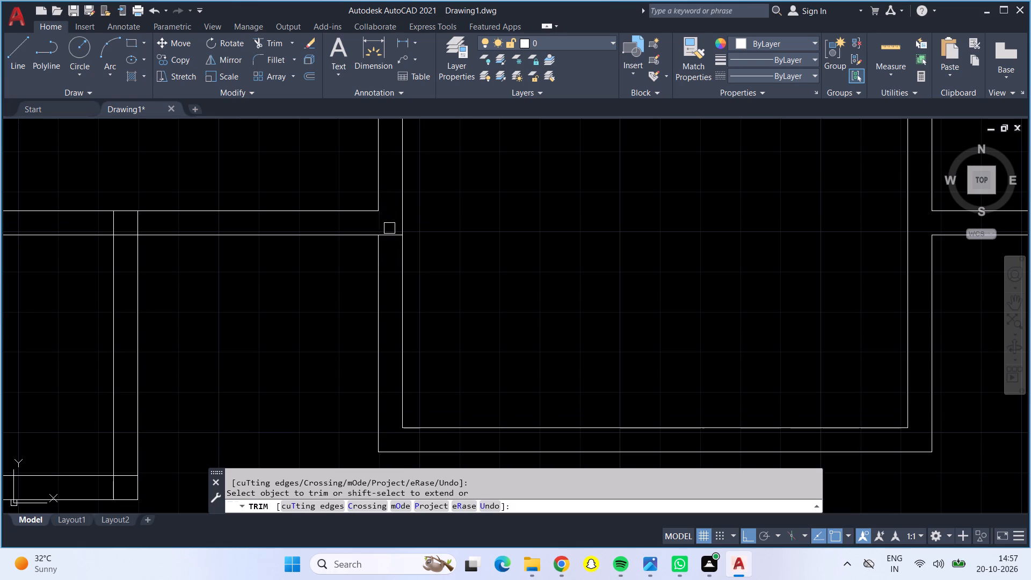
click(390, 236)
click(116, 227)
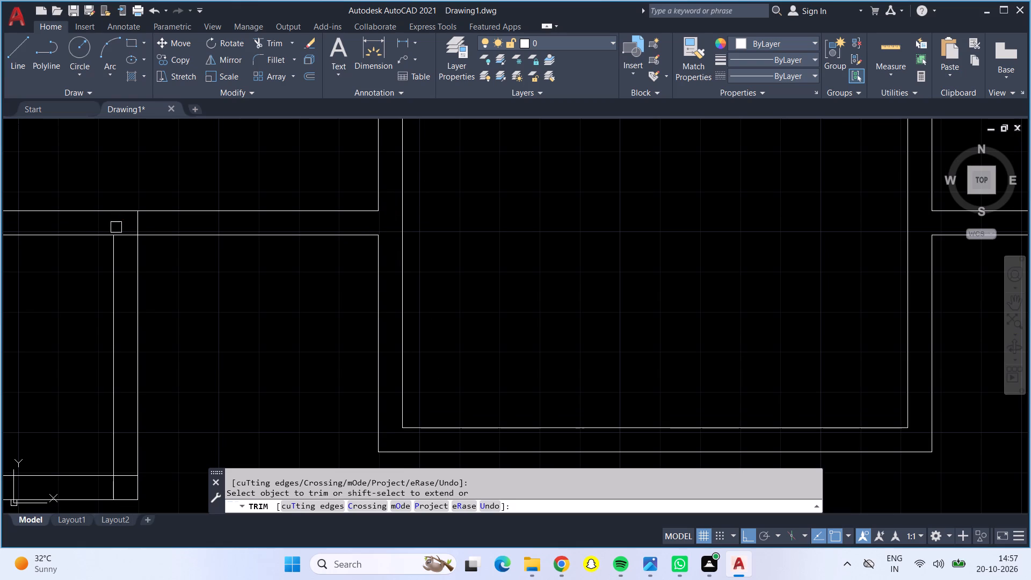
click(123, 233)
click(139, 229)
Trim the overlapping lines where both side walls of the central rooms meet the north outer wall.
scroll(488, 339, down, 1)
scroll(488, 339, up, 1)
scroll(489, 339, down, 3)
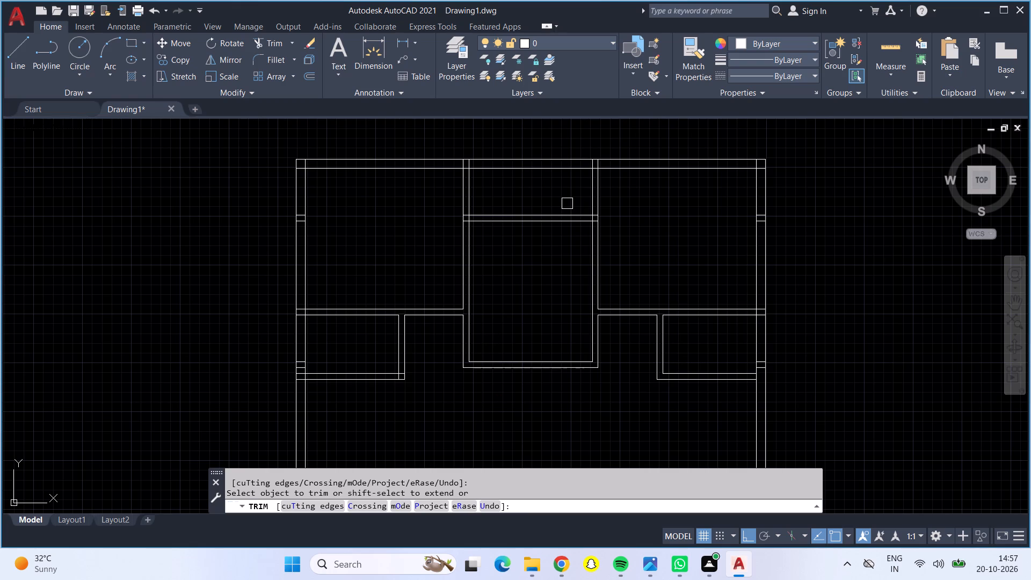
scroll(565, 206, up, 1)
scroll(416, 140, up, 2)
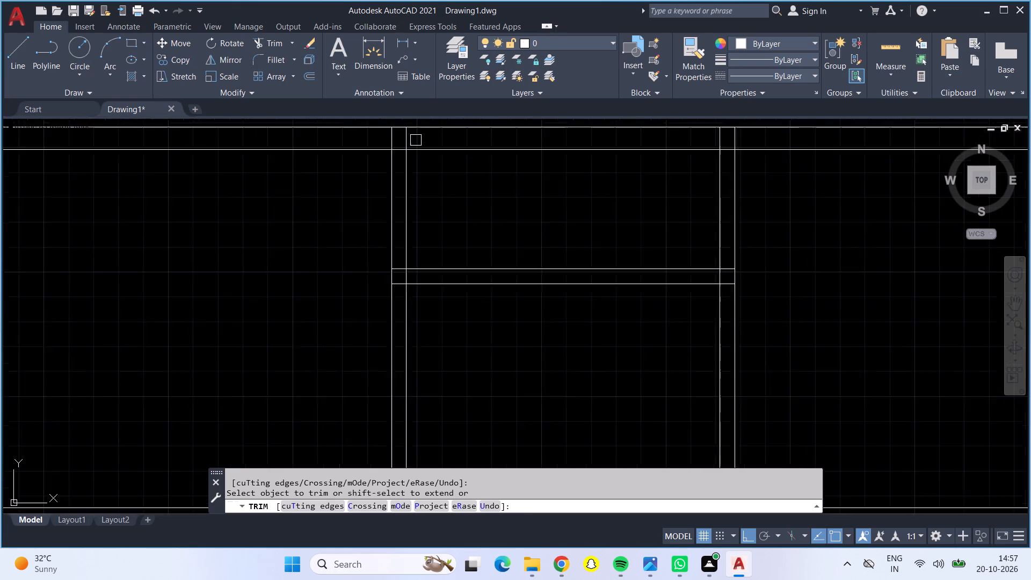
middle_drag(487, 183, 488, 189)
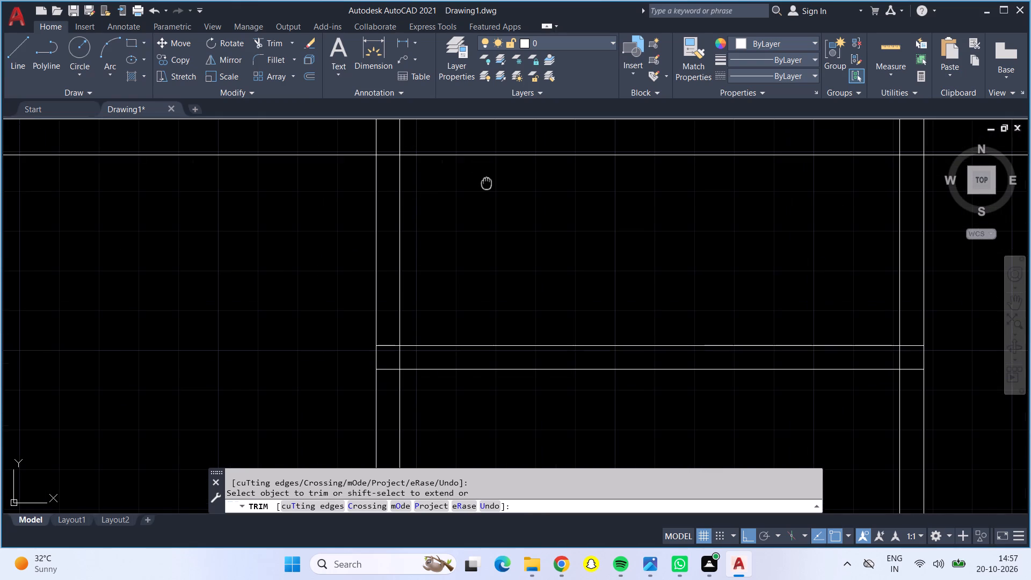
middle_drag(488, 189, 485, 281)
drag(353, 235, 384, 260)
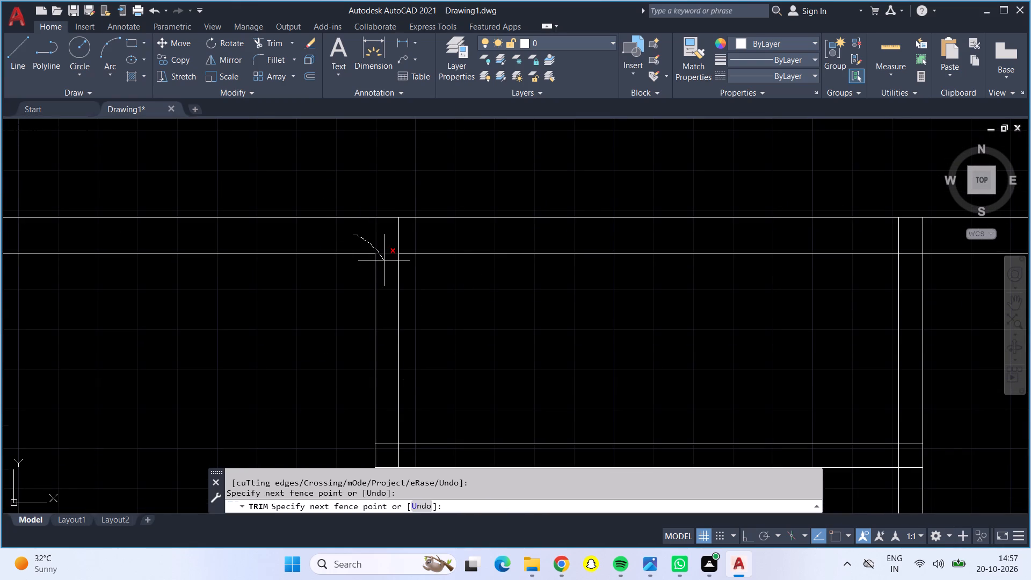
drag(384, 260, 399, 242)
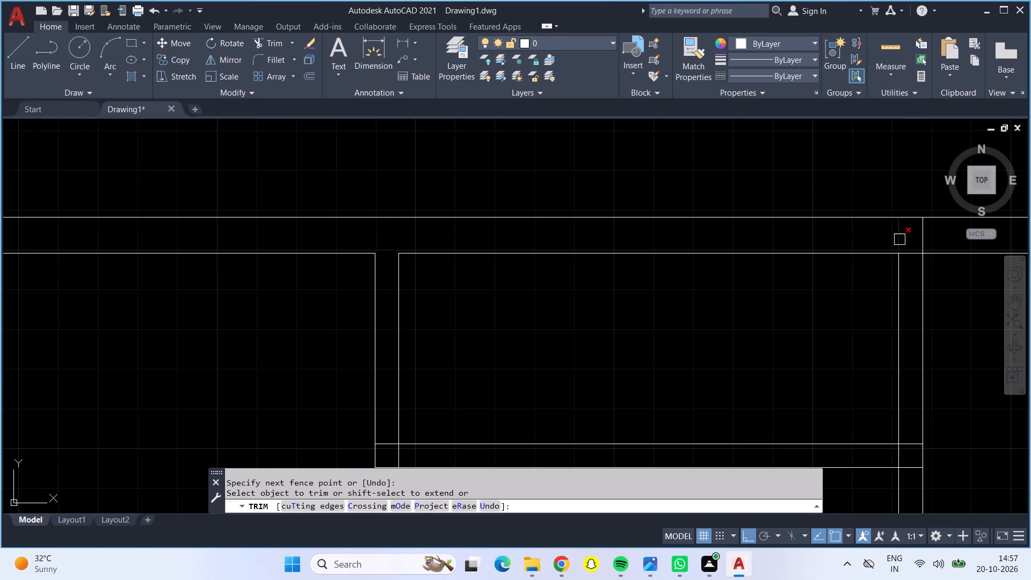
click(903, 238)
click(908, 257)
click(920, 246)
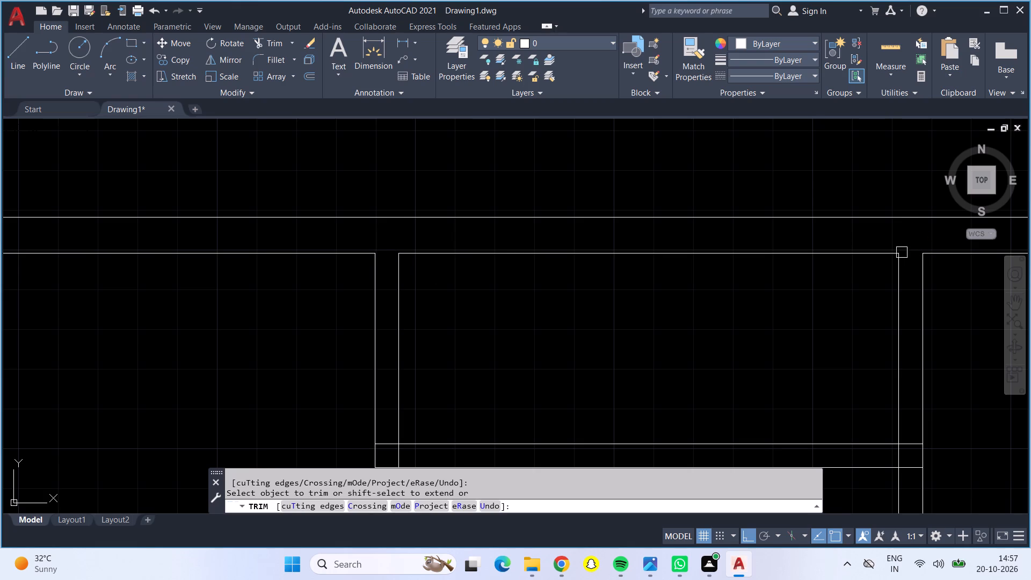
Trim the overlapping lines at both ends of the partition between the two central rooms.
middle_drag(830, 310, 745, 183)
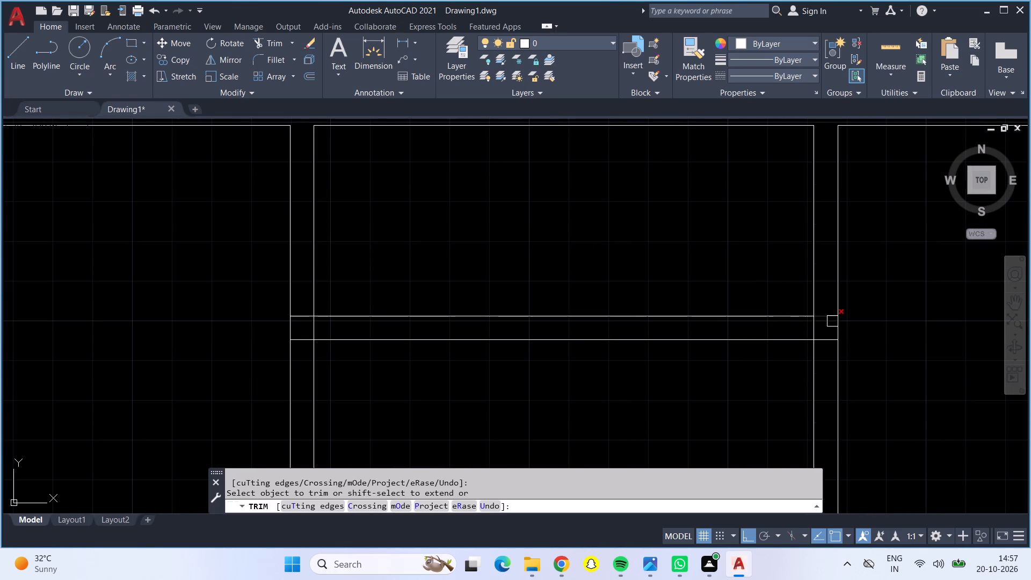
click(814, 327)
click(826, 313)
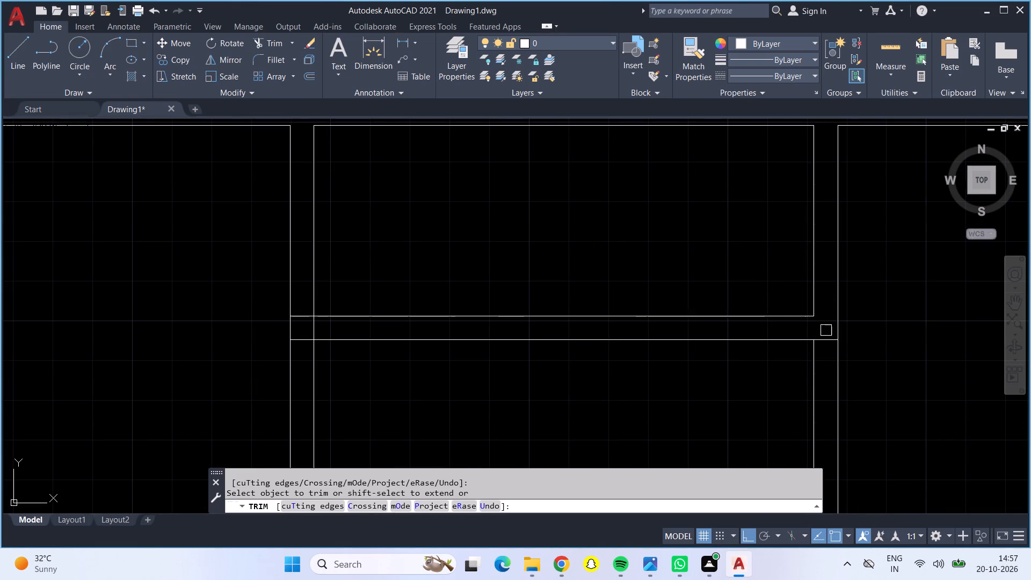
click(826, 342)
click(313, 325)
click(299, 311)
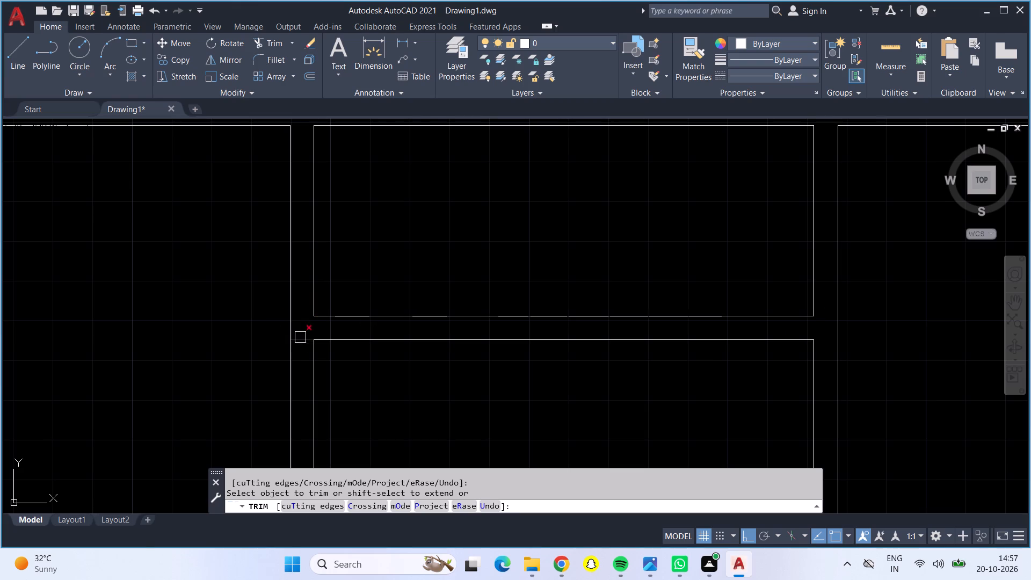
click(301, 344)
Trim the overlapping lines at the northeast outer corner and the partition stubs inside the east outer wall.
scroll(343, 386, down, 2)
middle_drag(383, 406, 348, 293)
scroll(750, 166, up, 2)
scroll(750, 166, down, 1)
scroll(750, 166, up, 1)
click(760, 153)
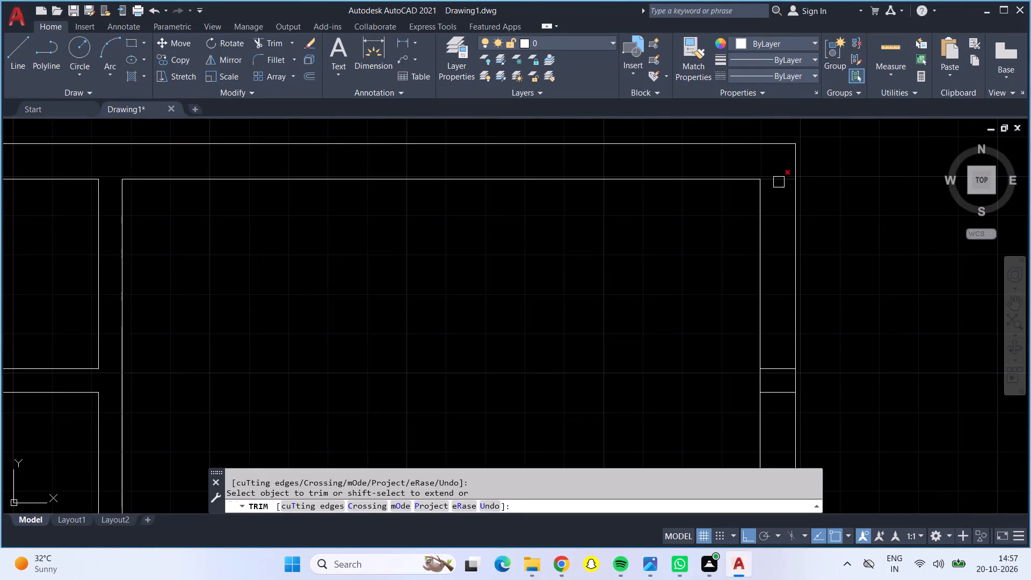
click(780, 178)
drag(783, 356, 782, 395)
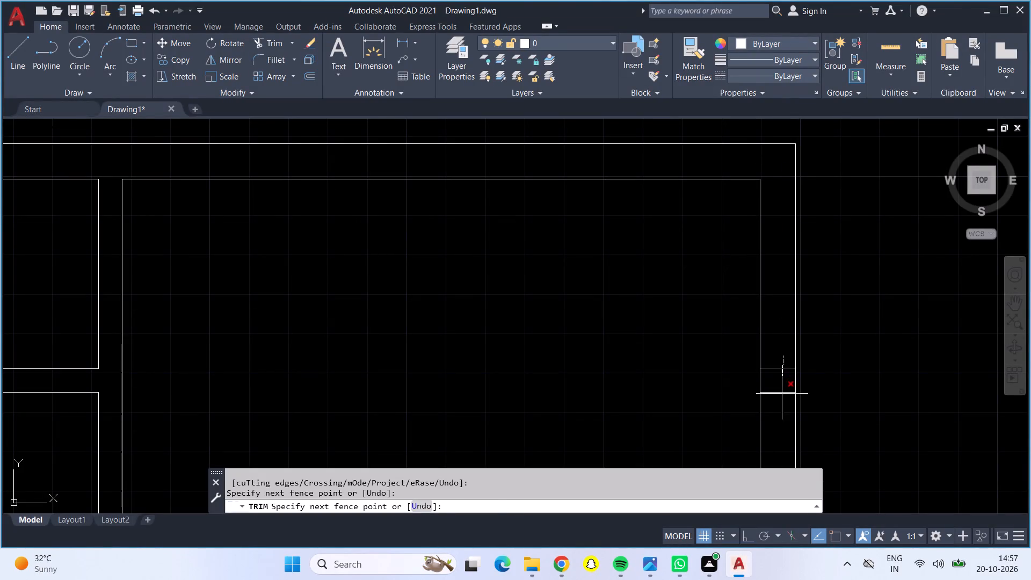
drag(782, 395, 782, 415)
Trim the overlapping lines at the northwest outer corner and the partition stubs inside the west outer wall.
scroll(782, 415, down, 1)
scroll(782, 415, up, 1)
scroll(782, 415, down, 1)
middle_drag(410, 309, 557, 283)
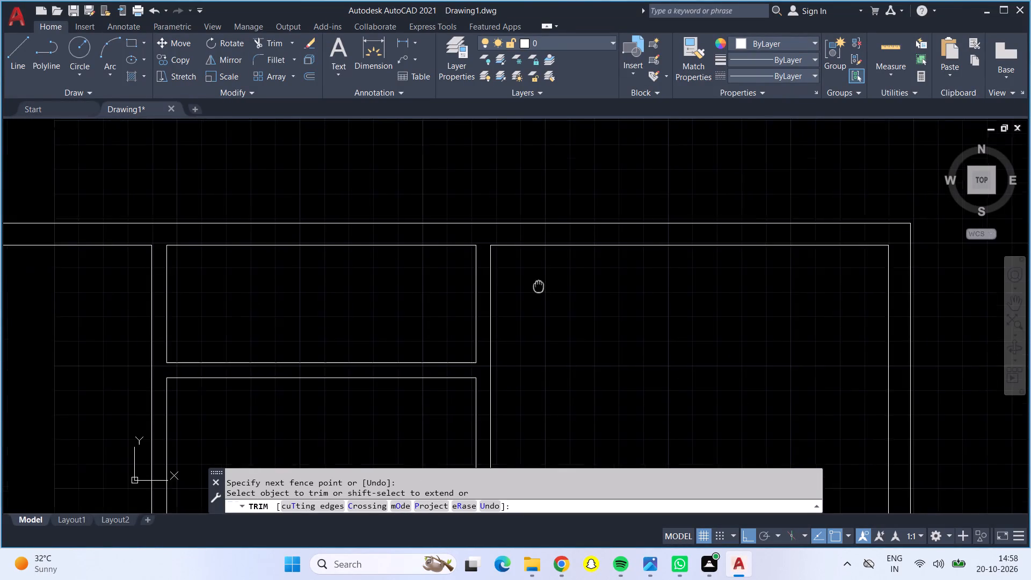
middle_drag(557, 283, 729, 275)
middle_drag(244, 271, 556, 271)
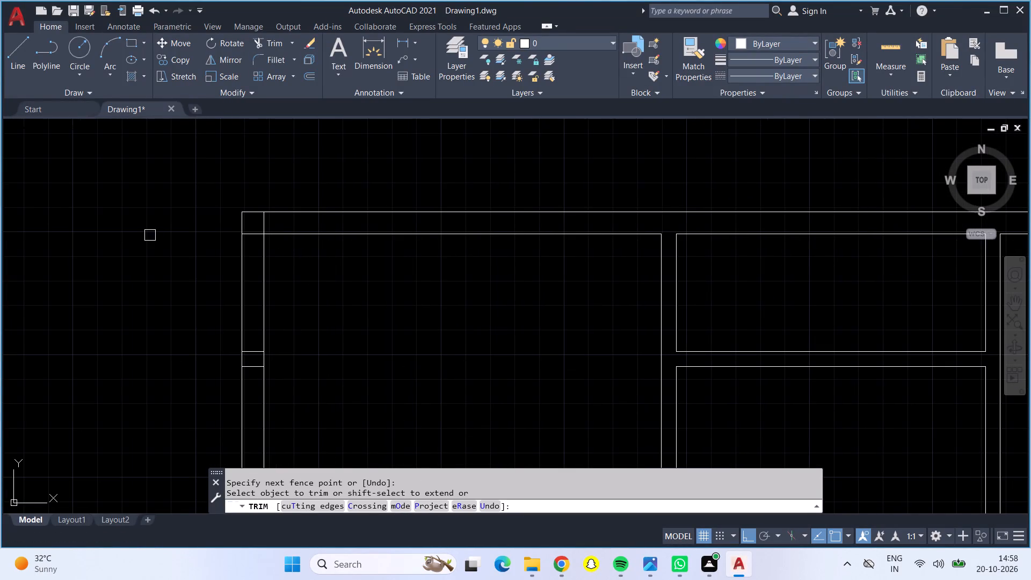
click(251, 238)
click(266, 227)
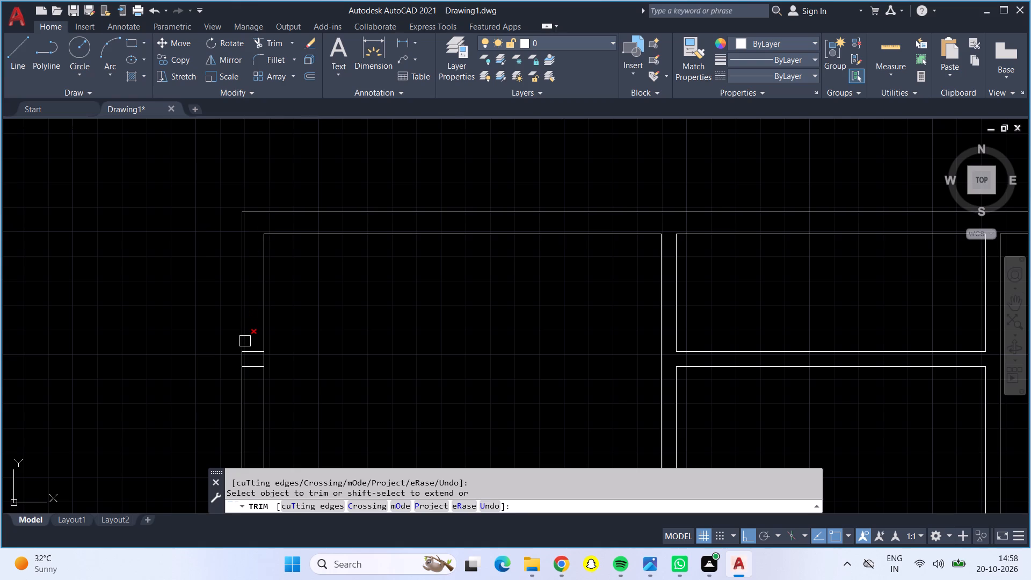
drag(254, 348, 254, 359)
drag(254, 359, 253, 376)
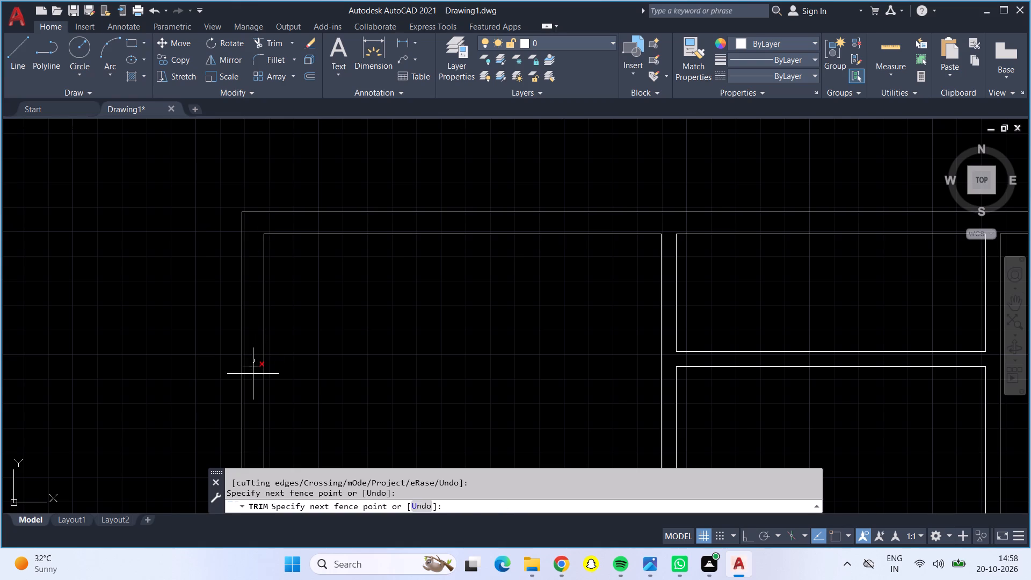
drag(253, 376, 253, 379)
Trim the overlapping lines where the northwest room's south wall meets the west outer wall.
scroll(314, 387, down, 2)
middle_drag(320, 394, 320, 260)
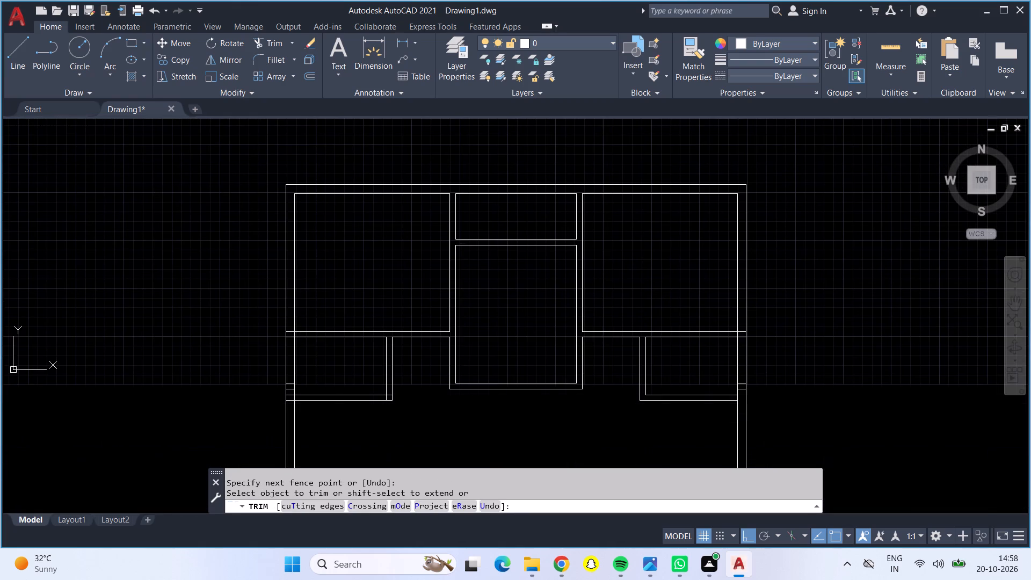
scroll(286, 343, up, 4)
drag(296, 270, 294, 279)
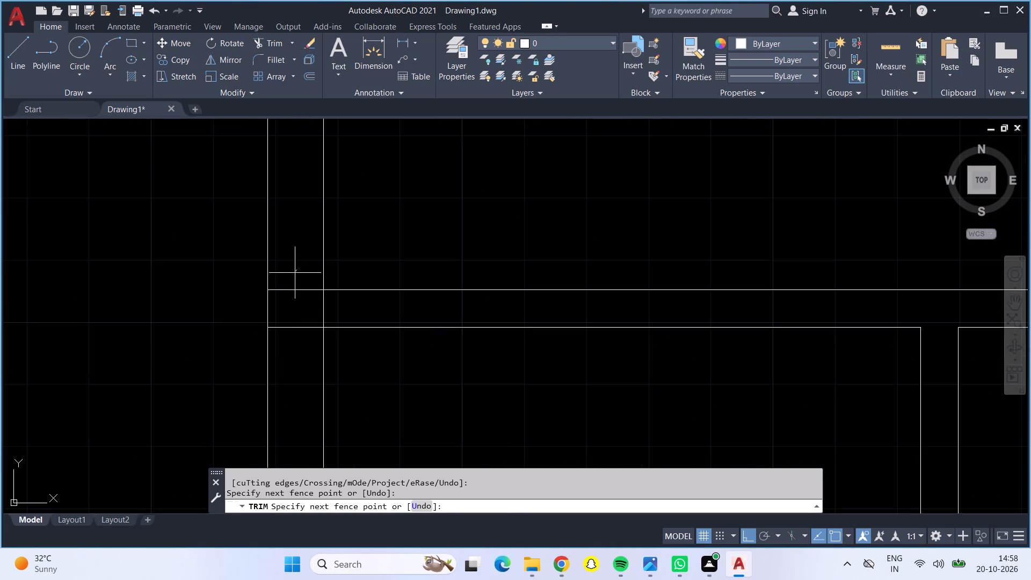
drag(294, 279, 287, 338)
click(322, 310)
Trim the stubs in the west outer wall beside the small west room and the overlaps at both ends of its south wall.
scroll(329, 332, up, 1)
scroll(329, 334, down, 2)
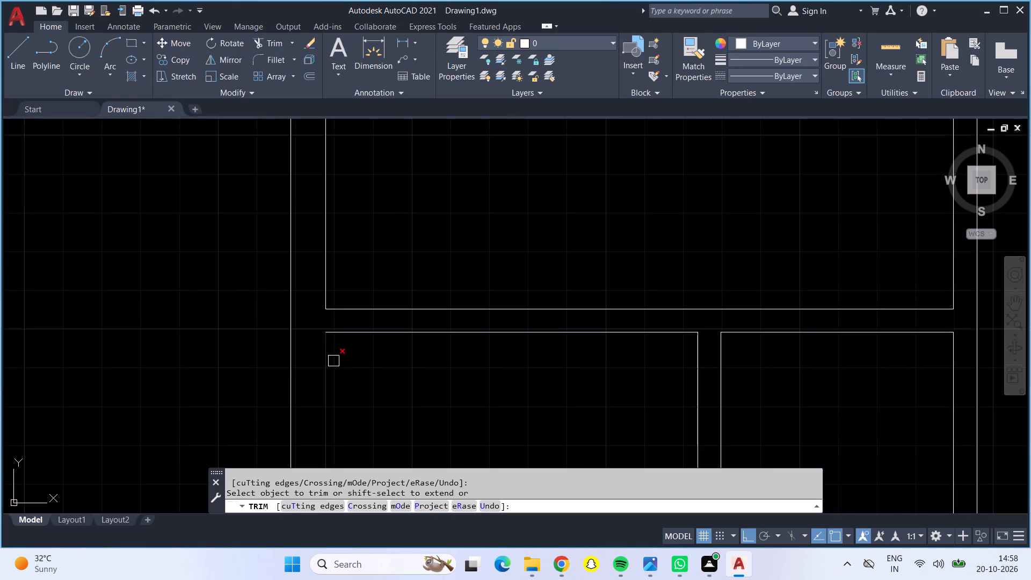
middle_drag(345, 371, 370, 215)
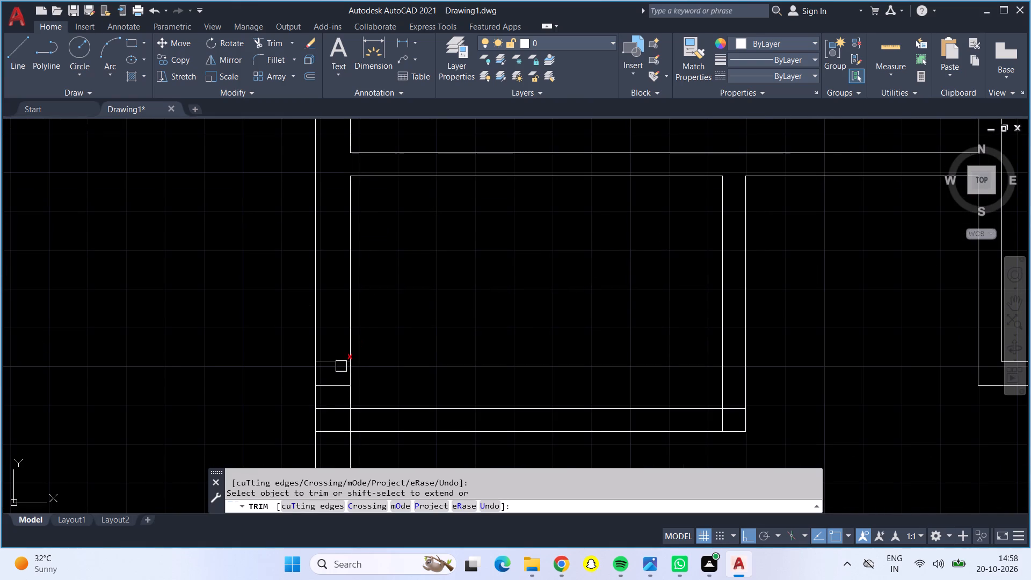
click(333, 365)
click(330, 382)
click(333, 408)
click(329, 433)
click(348, 417)
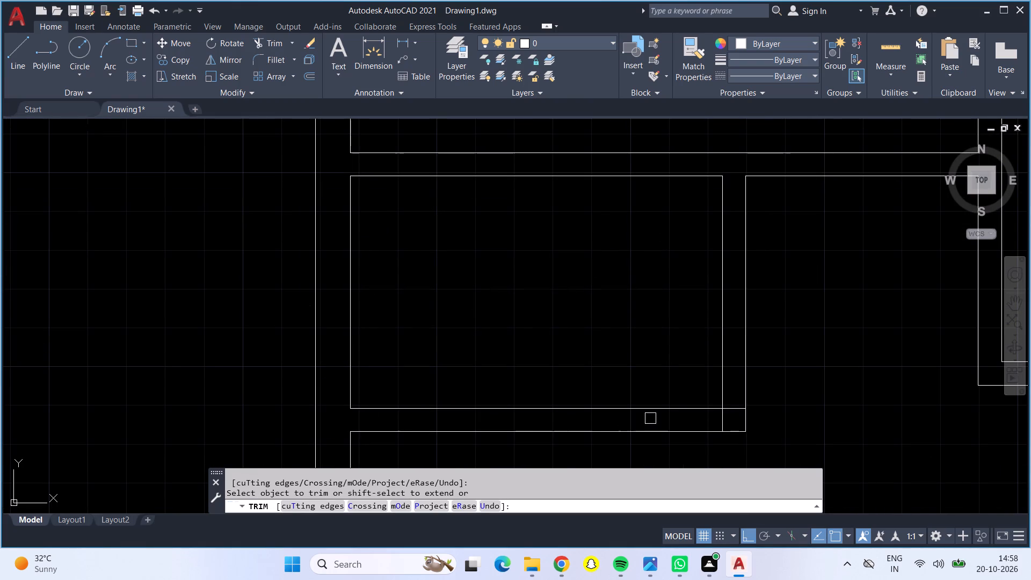
click(731, 406)
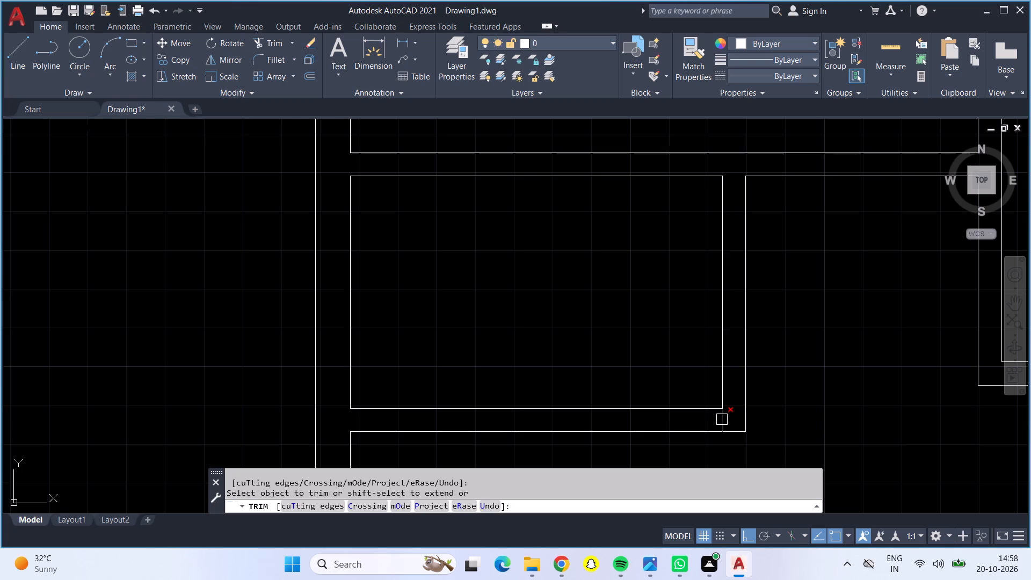
click(722, 419)
Trim the stubs in the east outer wall beside the small east room and the overlaps at the northeast room's south wall.
scroll(631, 333, down, 1)
scroll(631, 333, up, 1)
scroll(631, 333, down, 1)
scroll(633, 332, up, 1)
scroll(633, 332, down, 2)
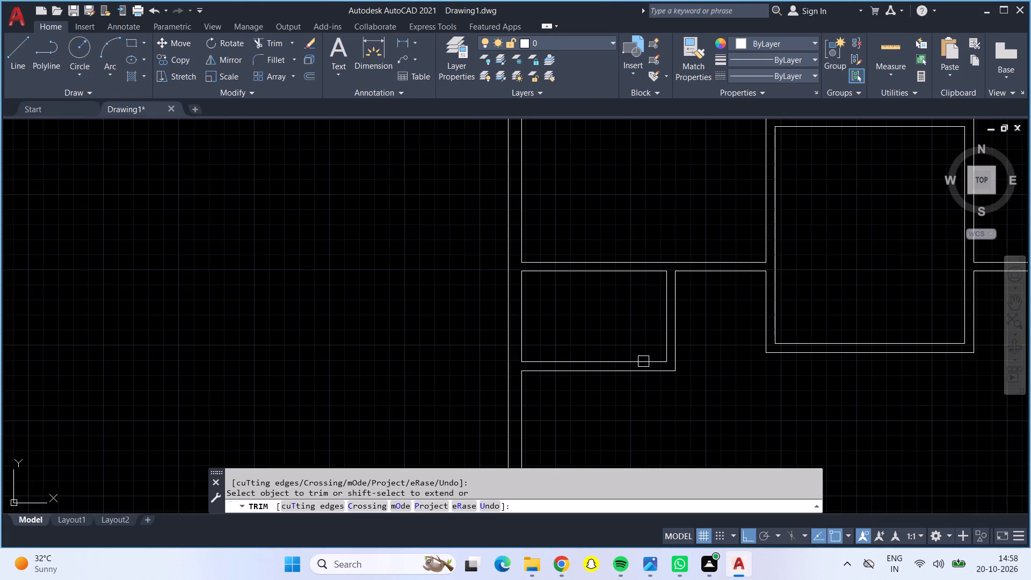
scroll(713, 399, down, 1)
middle_drag(731, 406, 389, 334)
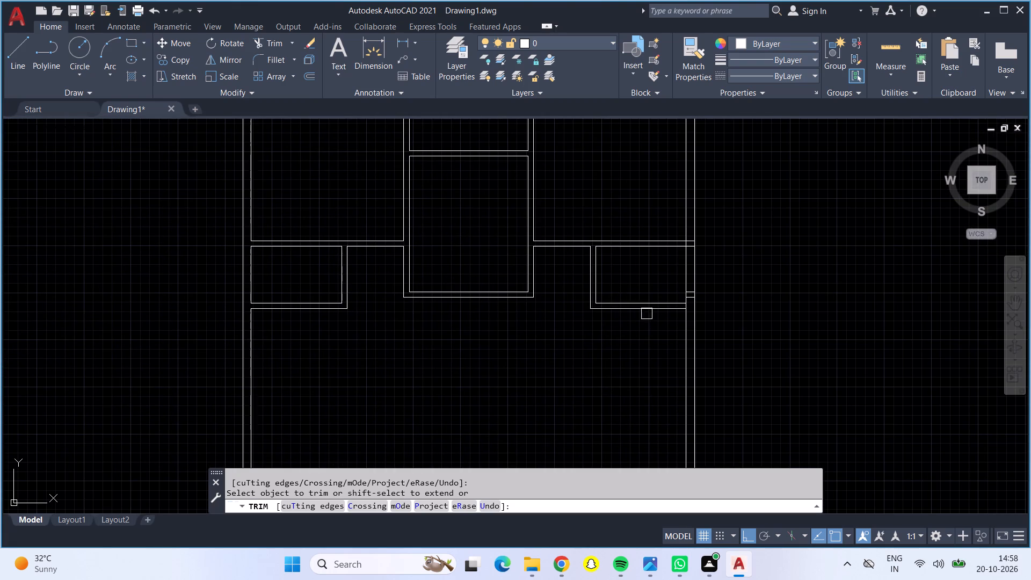
scroll(679, 288, up, 3)
scroll(679, 288, down, 1)
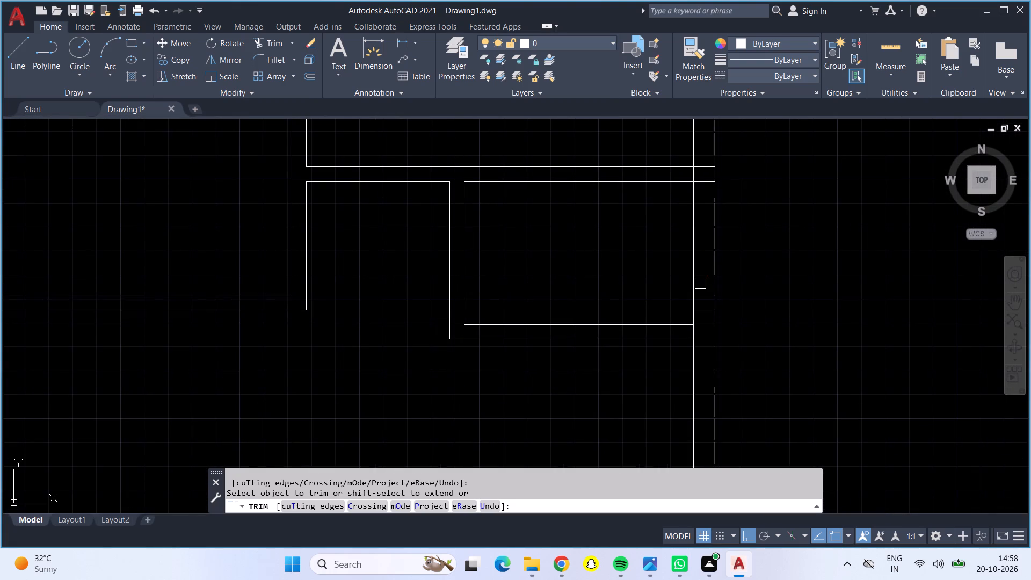
drag(706, 285, 706, 318)
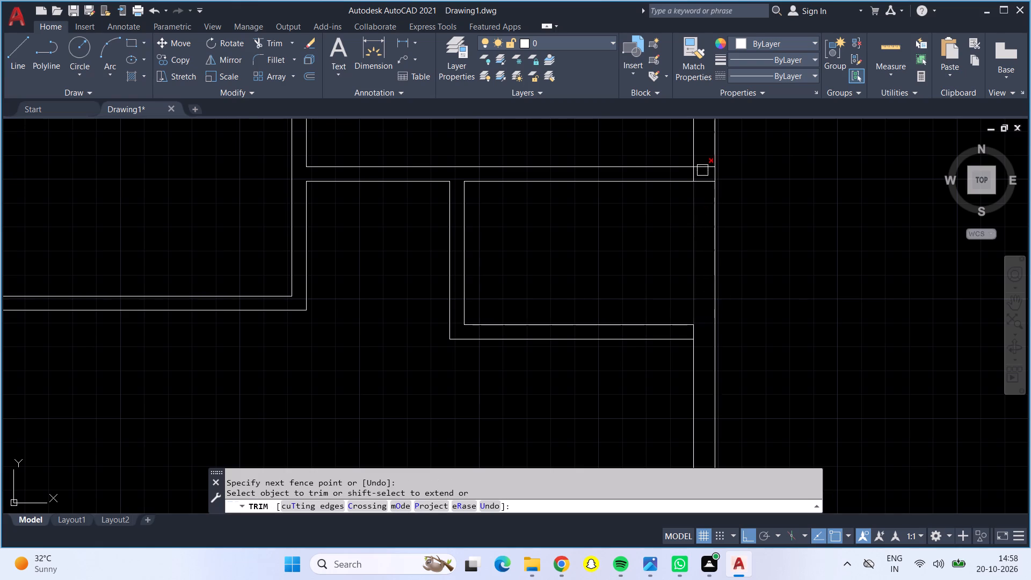
click(702, 172)
click(705, 180)
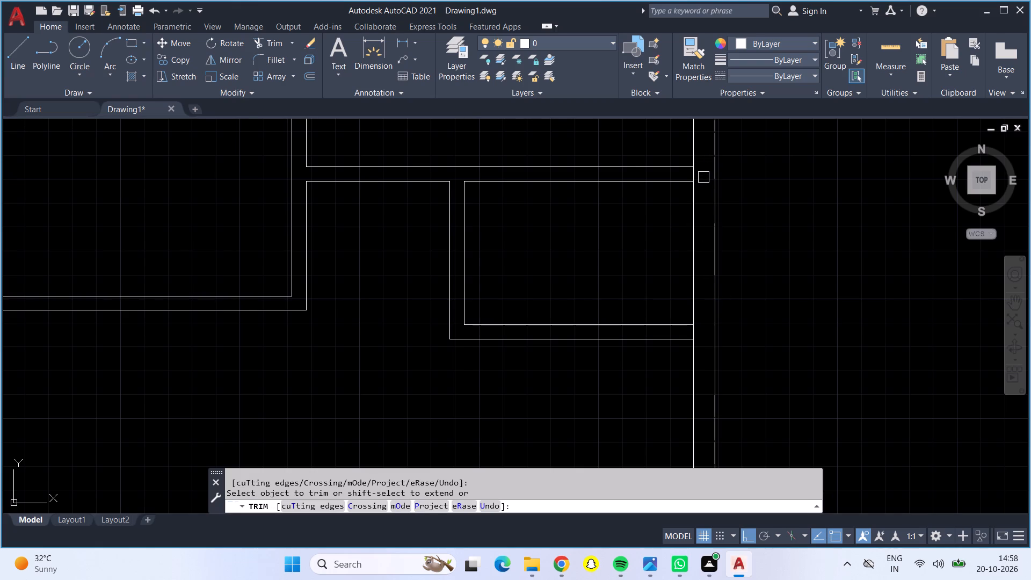
click(695, 171)
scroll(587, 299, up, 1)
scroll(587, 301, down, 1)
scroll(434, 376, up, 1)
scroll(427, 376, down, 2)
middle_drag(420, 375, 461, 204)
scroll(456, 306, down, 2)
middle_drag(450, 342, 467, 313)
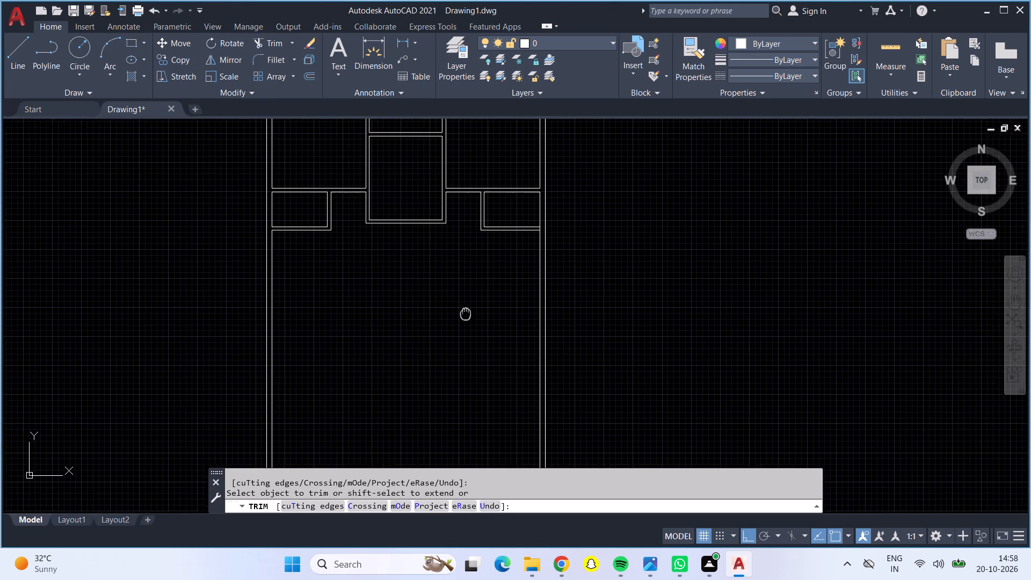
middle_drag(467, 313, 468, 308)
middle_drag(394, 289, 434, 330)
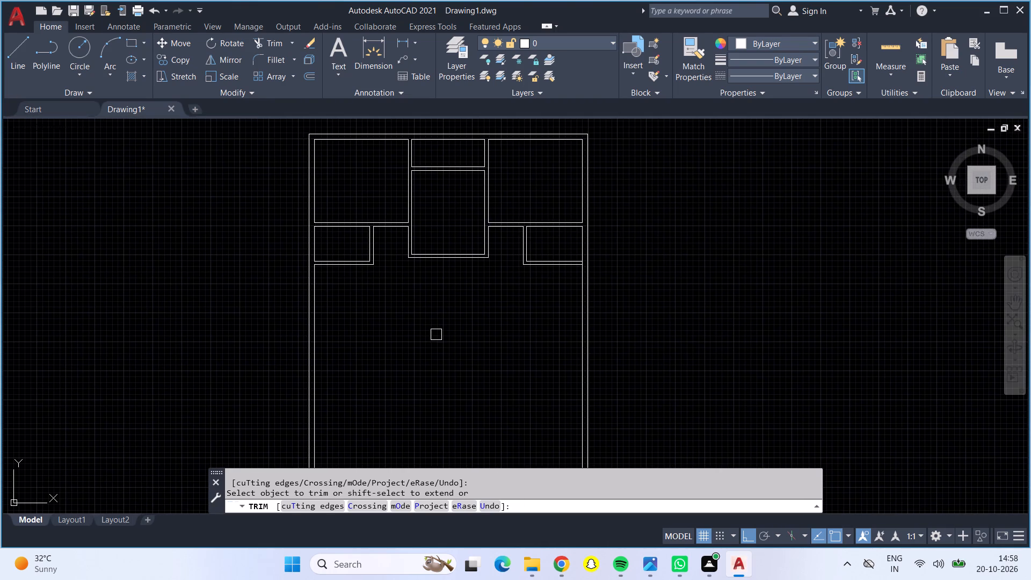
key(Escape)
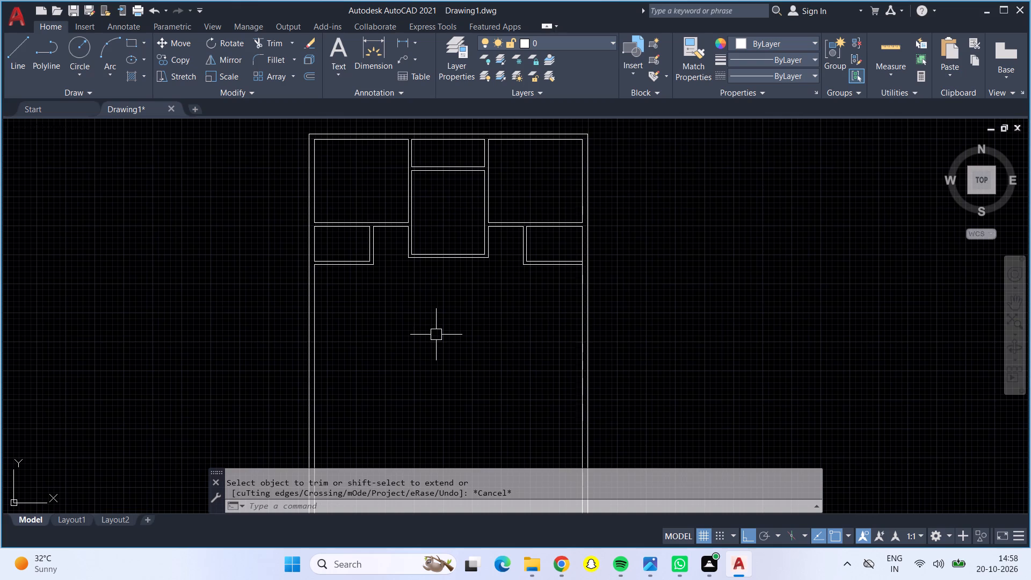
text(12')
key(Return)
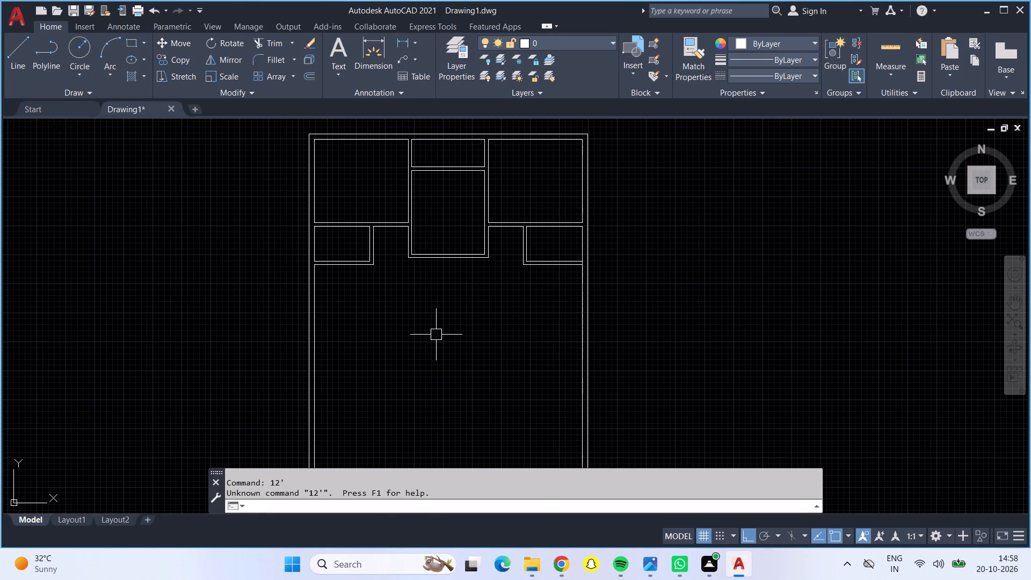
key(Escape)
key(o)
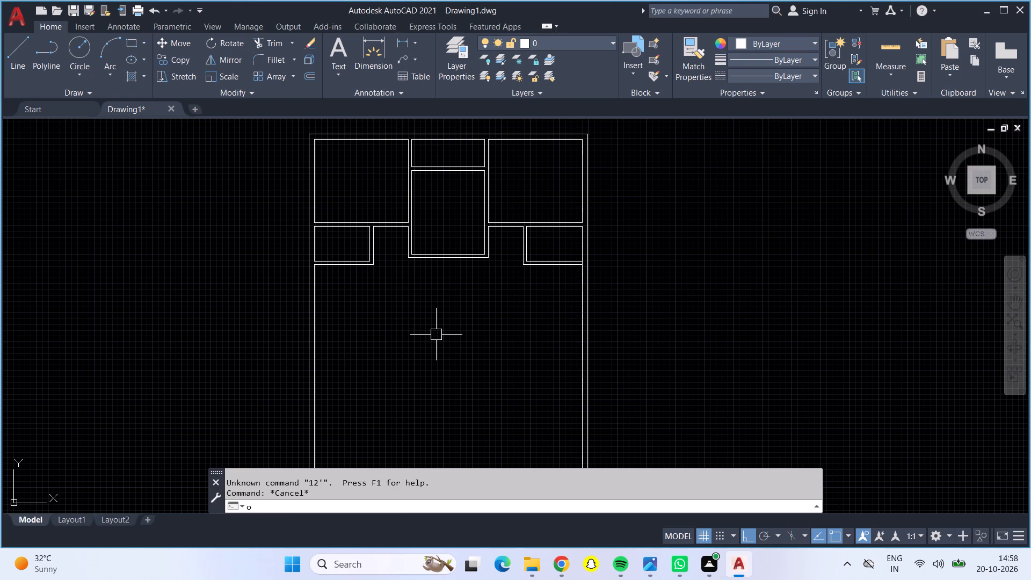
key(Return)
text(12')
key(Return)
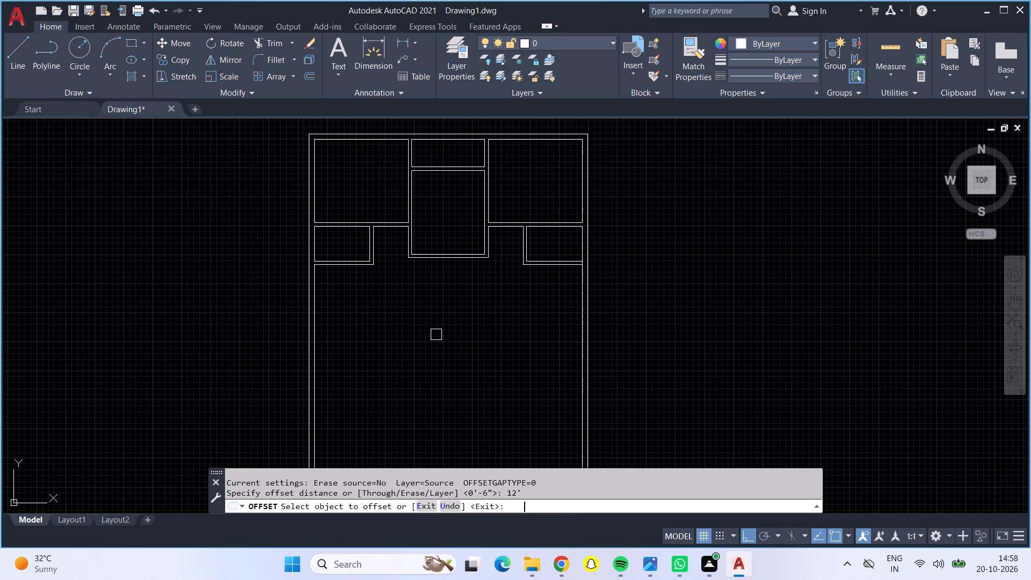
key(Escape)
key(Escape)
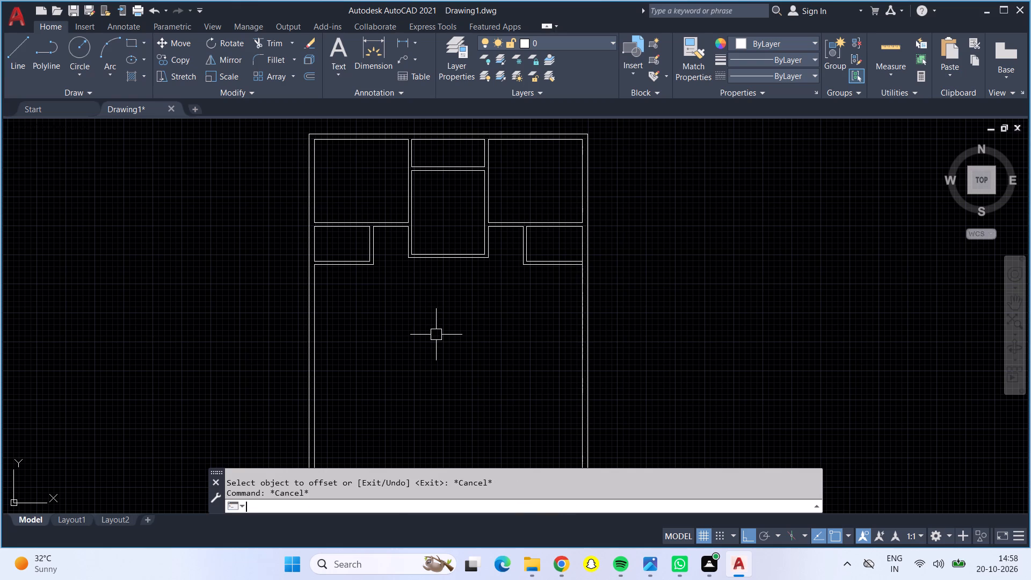
Offset the outer south wall lines of the small west and small east rooms 12' to the south.
key(o)
key(Return)
text(12')
key(Return)
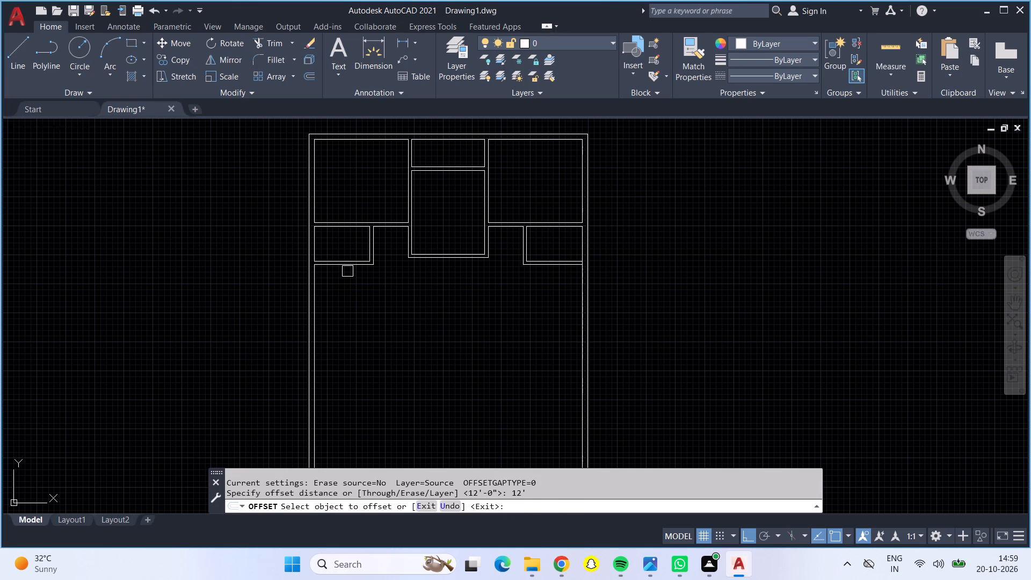
click(347, 270)
drag(350, 294, 353, 306)
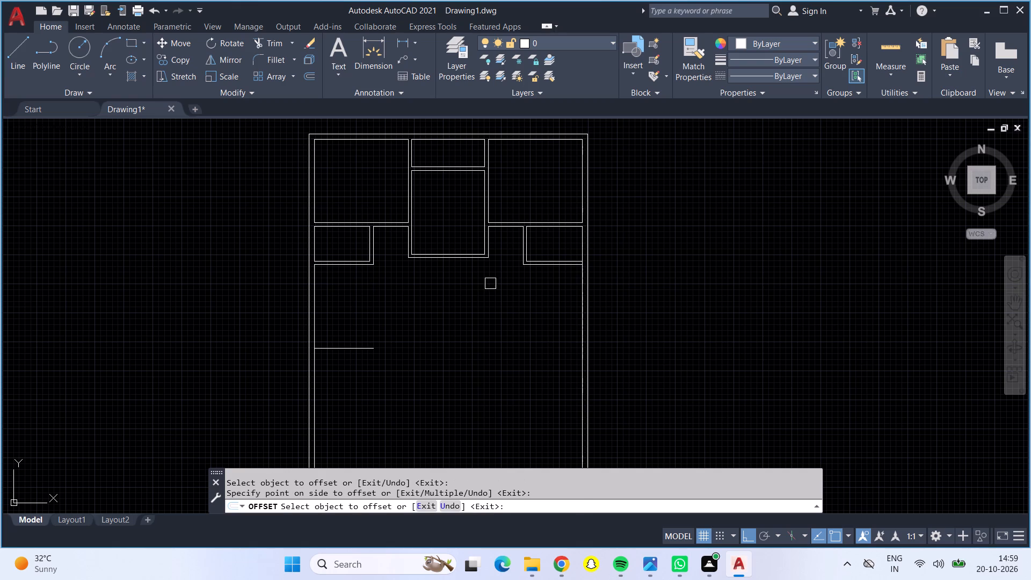
click(554, 266)
drag(547, 311, 547, 316)
key(Escape)
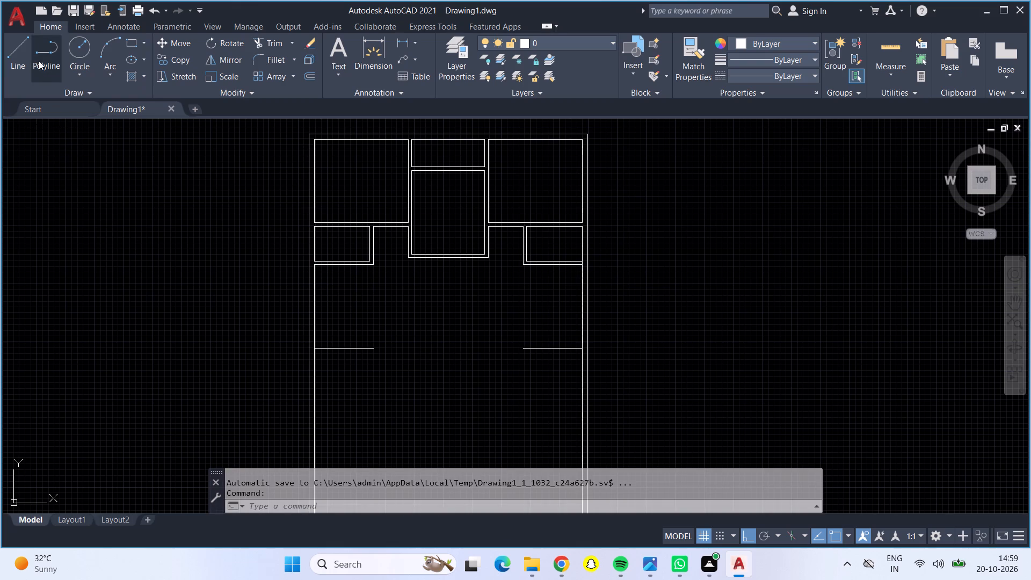
Draw a line joining the inner ends of the two offset lines across the house.
click(8, 45)
click(21, 52)
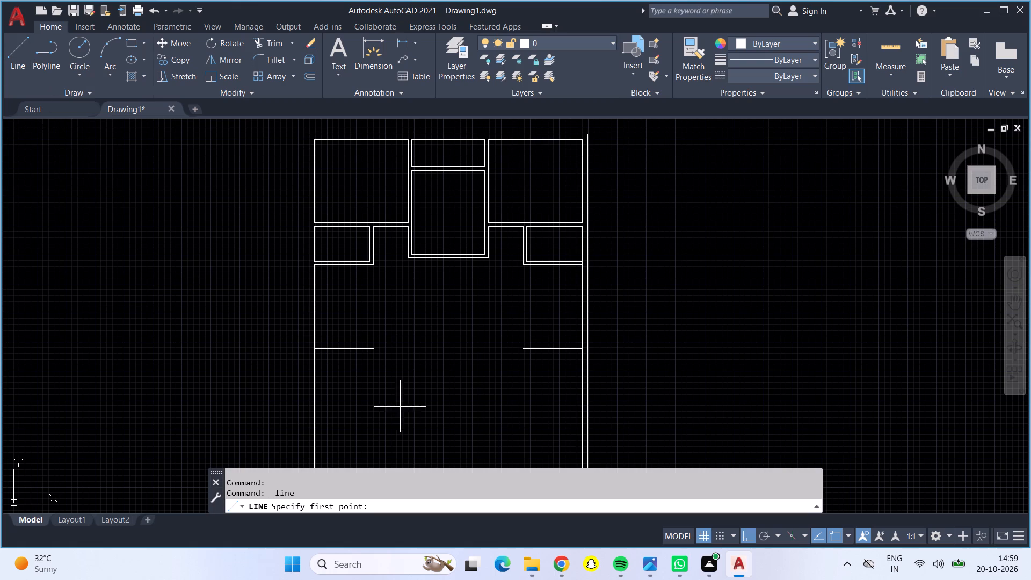
click(372, 349)
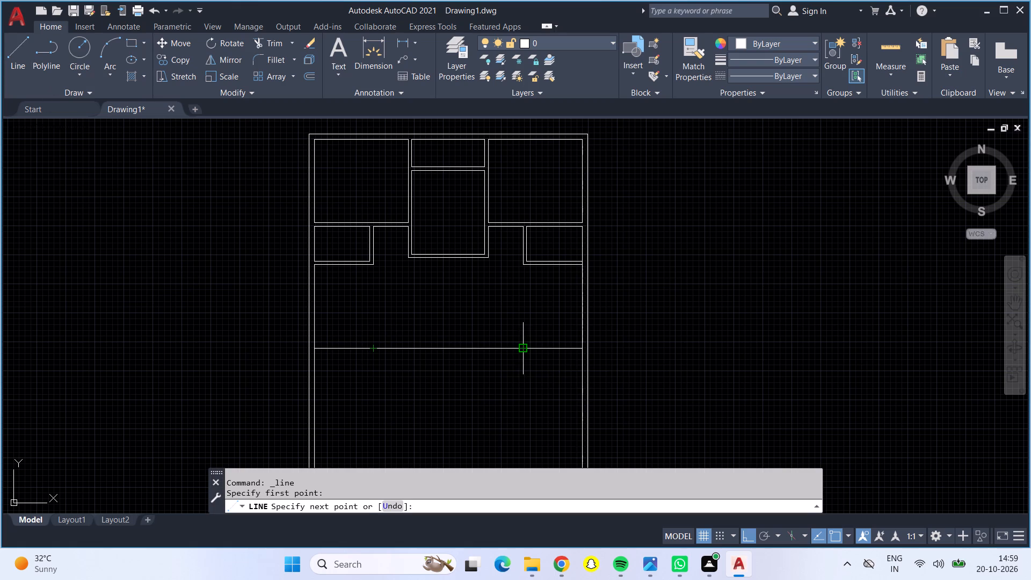
click(526, 349)
key(Return)
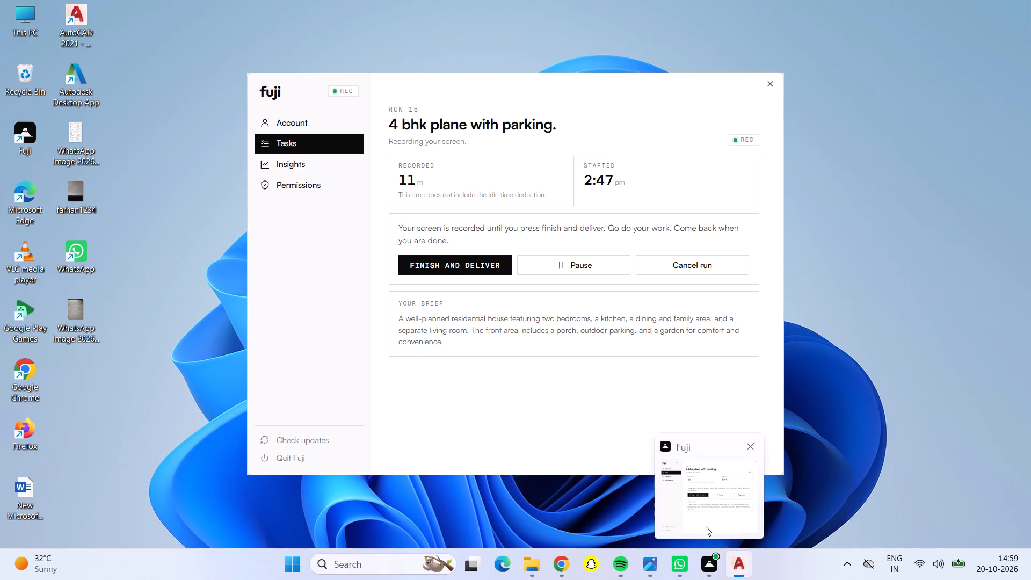
Offset all three segments of the cross-house line 6" to the south to form a double-line wall.
middle_drag(531, 390, 519, 323)
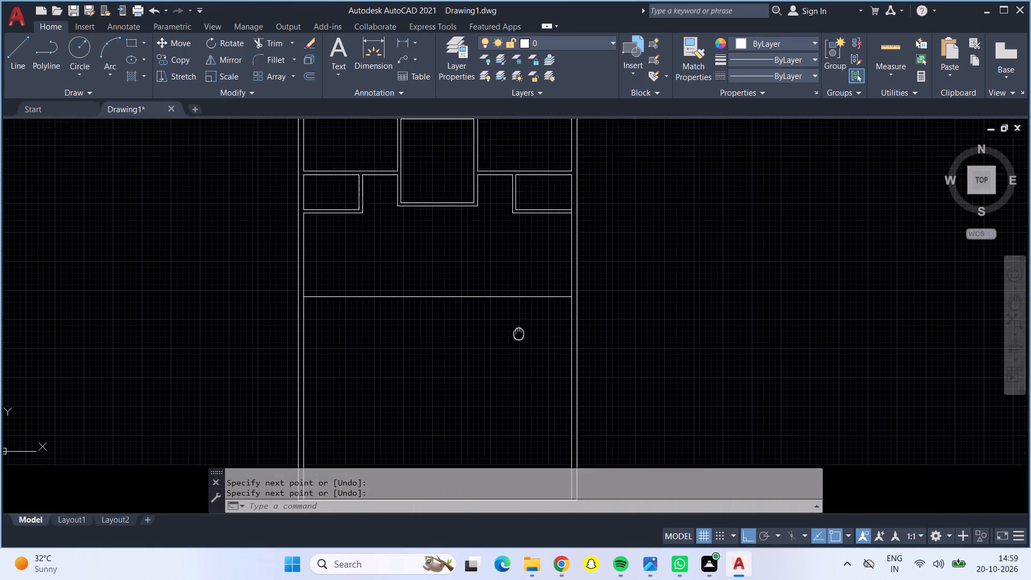
middle_drag(519, 323, 518, 322)
key(Escape)
key(o)
key(Return)
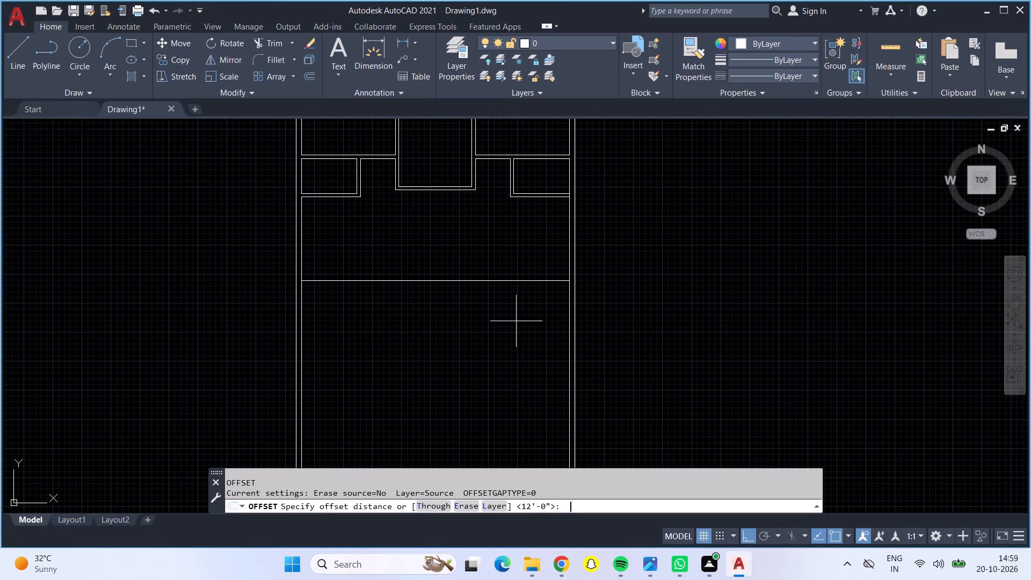
text(6")
key(Return)
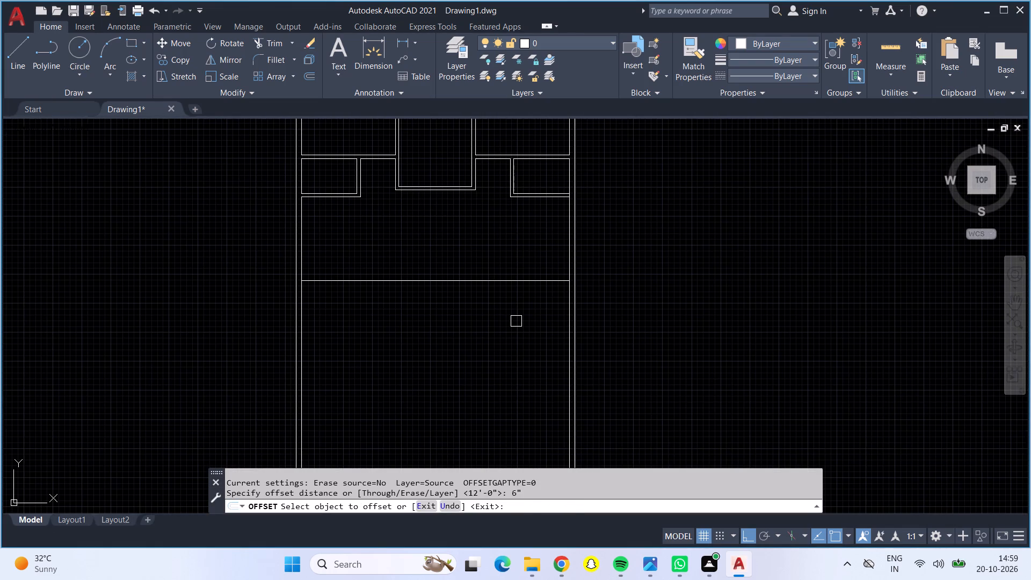
click(489, 277)
click(497, 325)
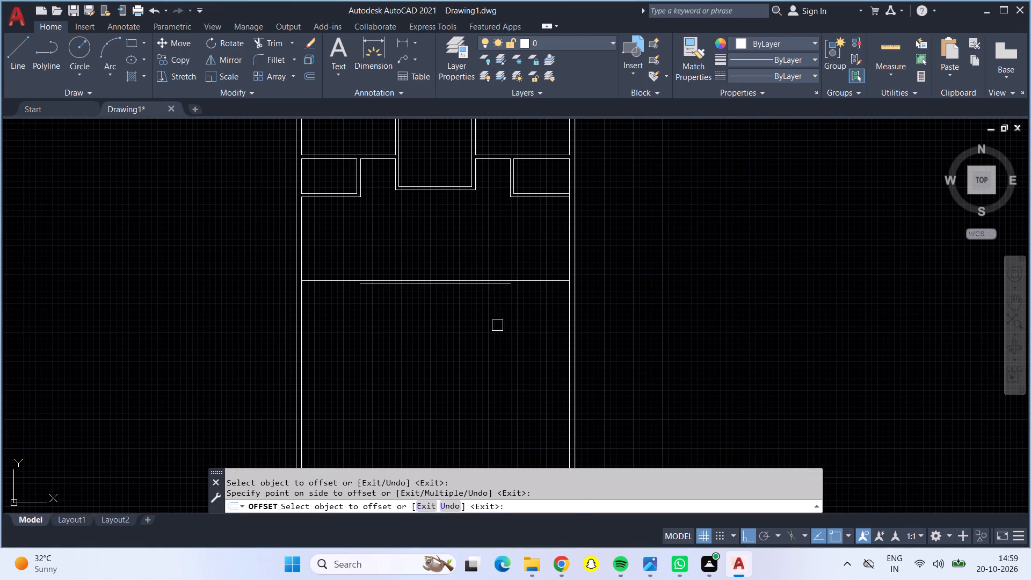
click(532, 281)
drag(555, 334, 532, 329)
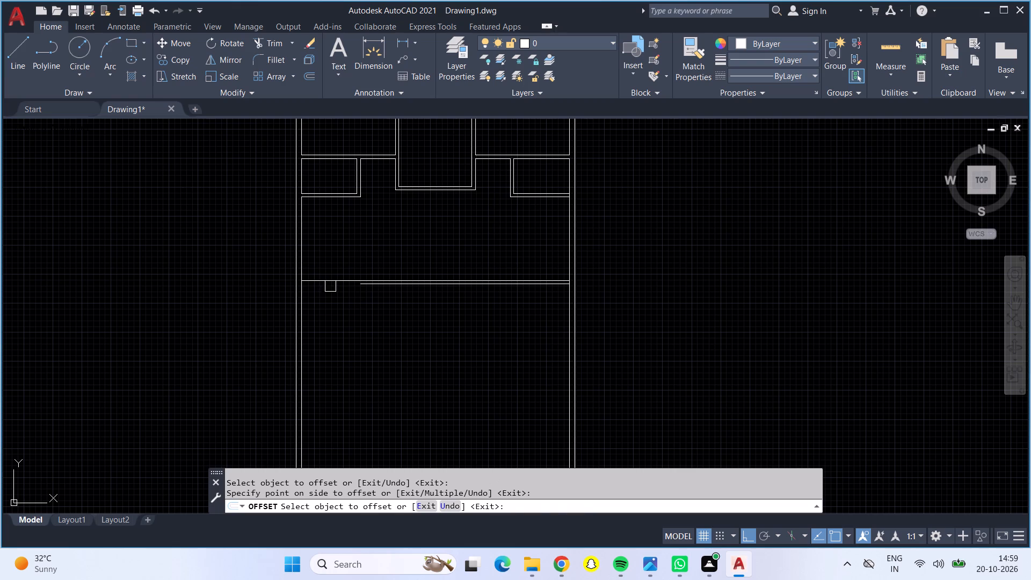
click(330, 285)
click(348, 335)
key(Escape)
Offset the west outer wall's inner line, south of the small west room, 3' to the east.
scroll(433, 263, up, 2)
middle_drag(448, 256, 456, 324)
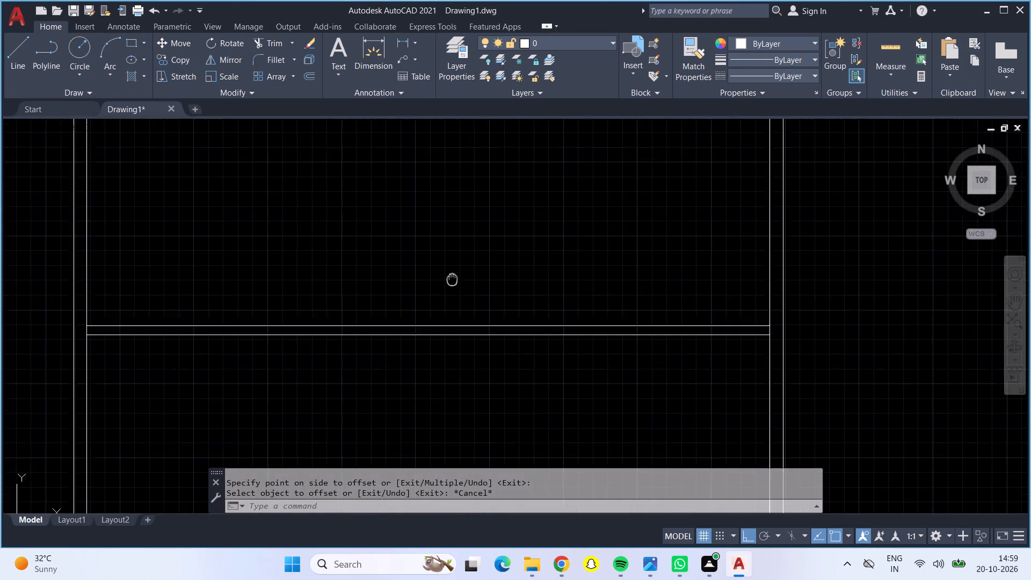
middle_drag(456, 324, 462, 412)
scroll(467, 399, down, 2)
middle_drag(468, 398, 468, 375)
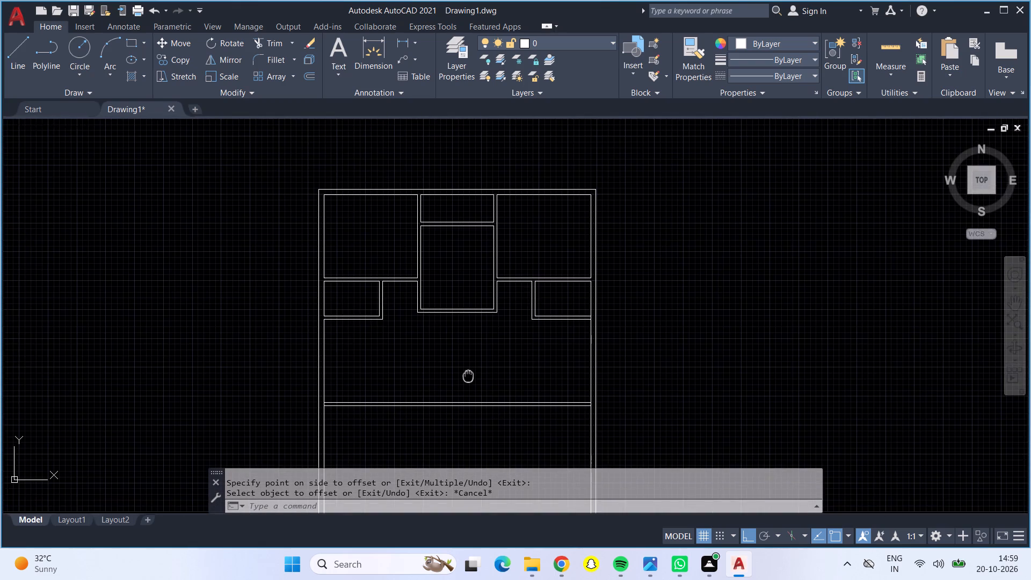
middle_drag(468, 375, 471, 347)
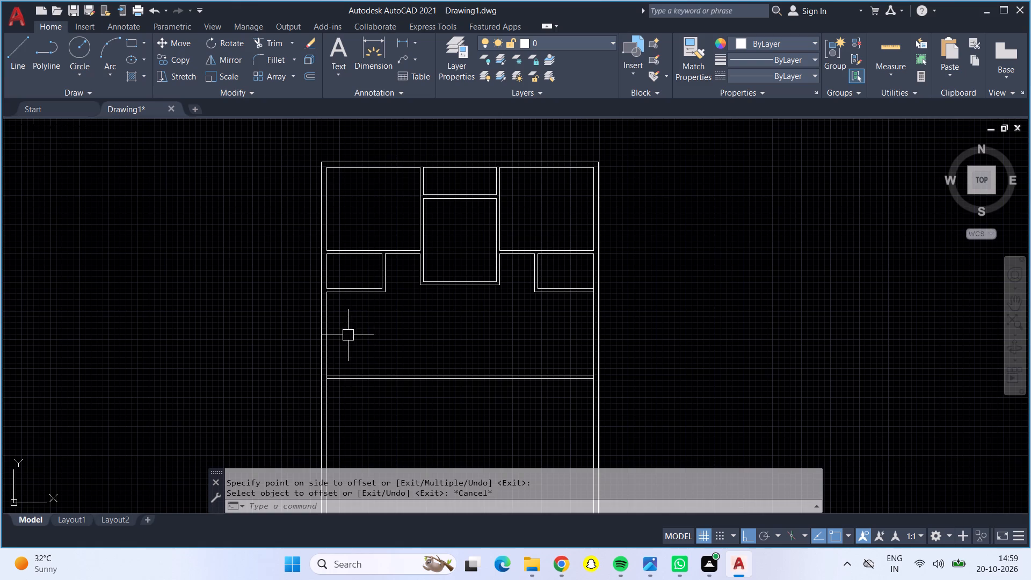
scroll(347, 335, up, 2)
middle_drag(386, 371, 386, 303)
middle_drag(386, 303, 387, 353)
key(Escape)
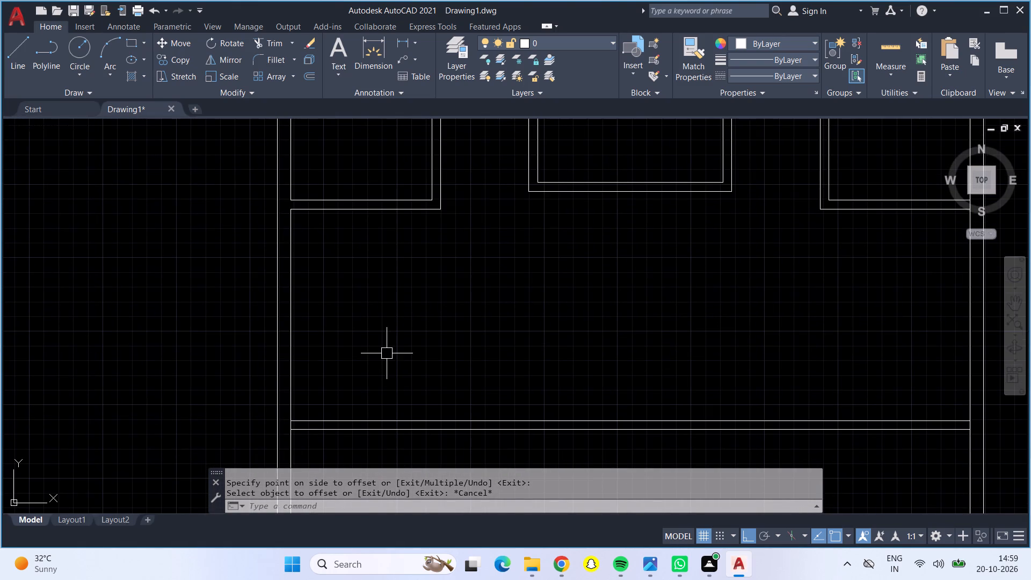
key(o)
key(Return)
text(3')
key(Return)
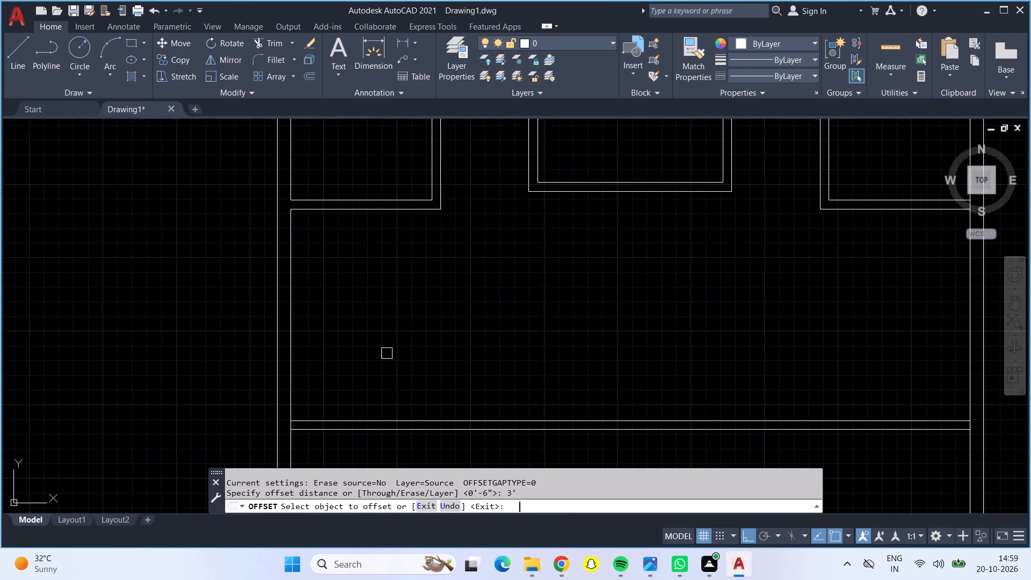
click(292, 292)
click(399, 312)
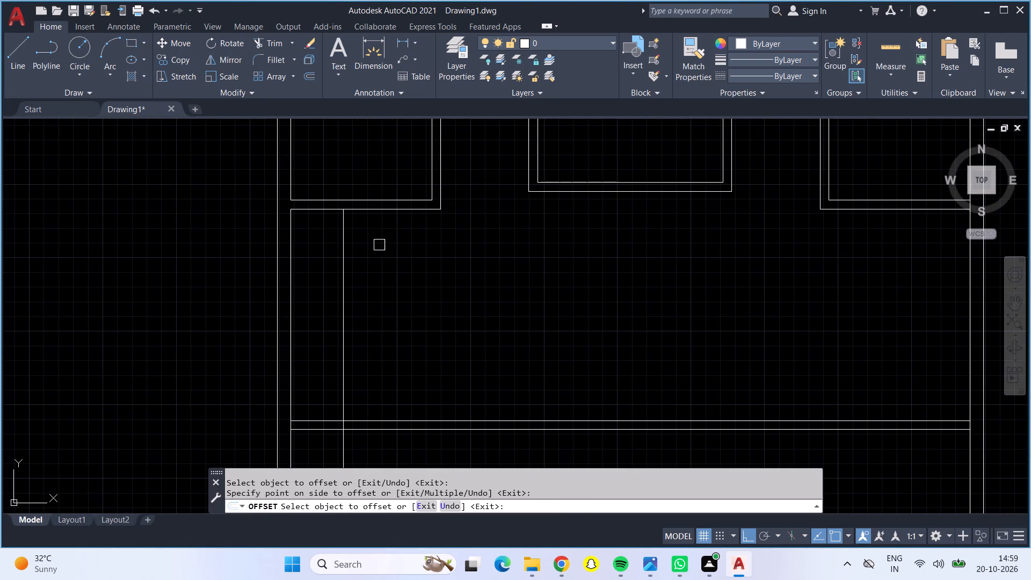
Offset the small west room's south wall line 3' south and the cross wall's western upper segment 3' north.
click(387, 210)
click(398, 289)
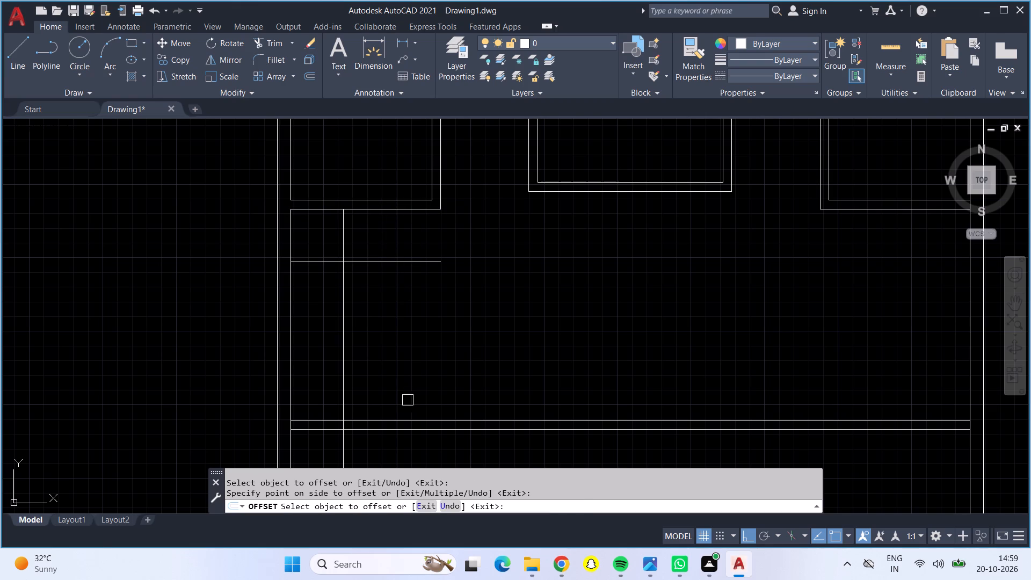
click(407, 415)
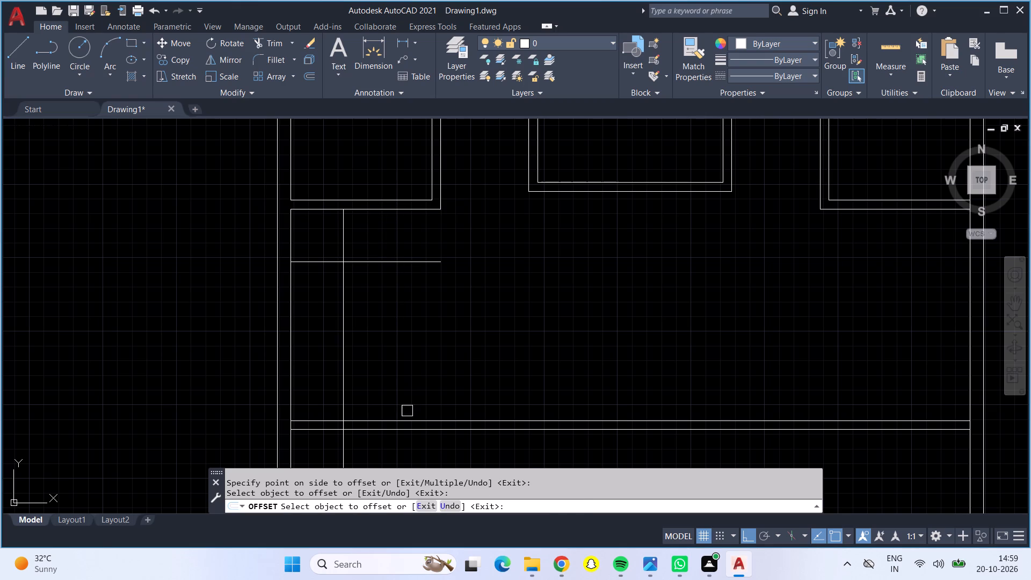
click(412, 422)
click(408, 321)
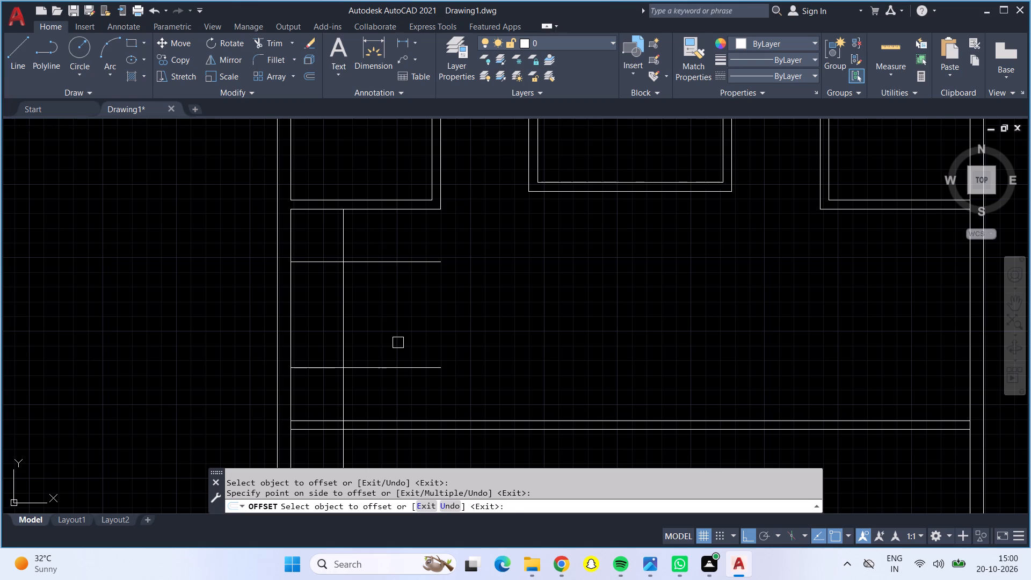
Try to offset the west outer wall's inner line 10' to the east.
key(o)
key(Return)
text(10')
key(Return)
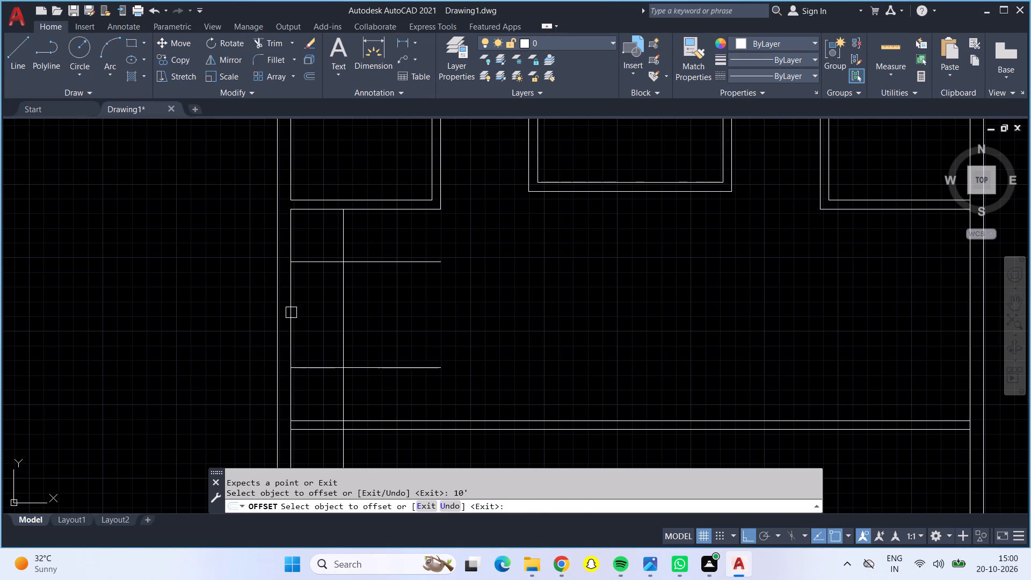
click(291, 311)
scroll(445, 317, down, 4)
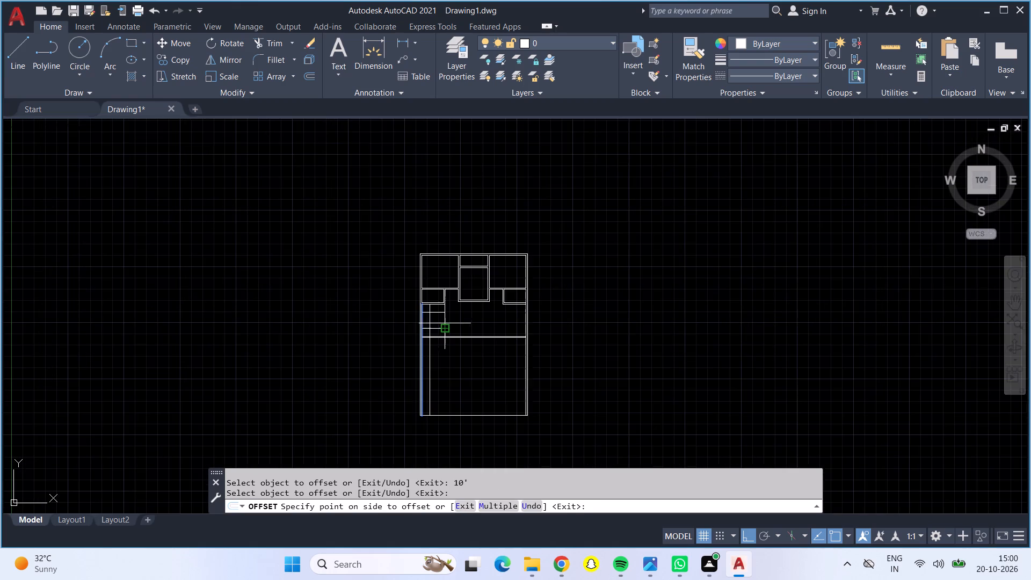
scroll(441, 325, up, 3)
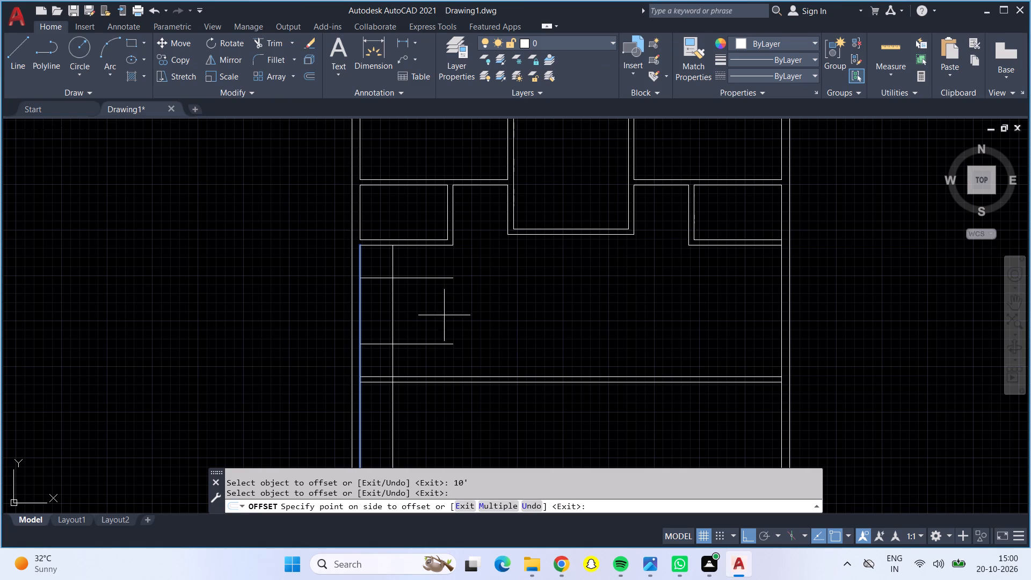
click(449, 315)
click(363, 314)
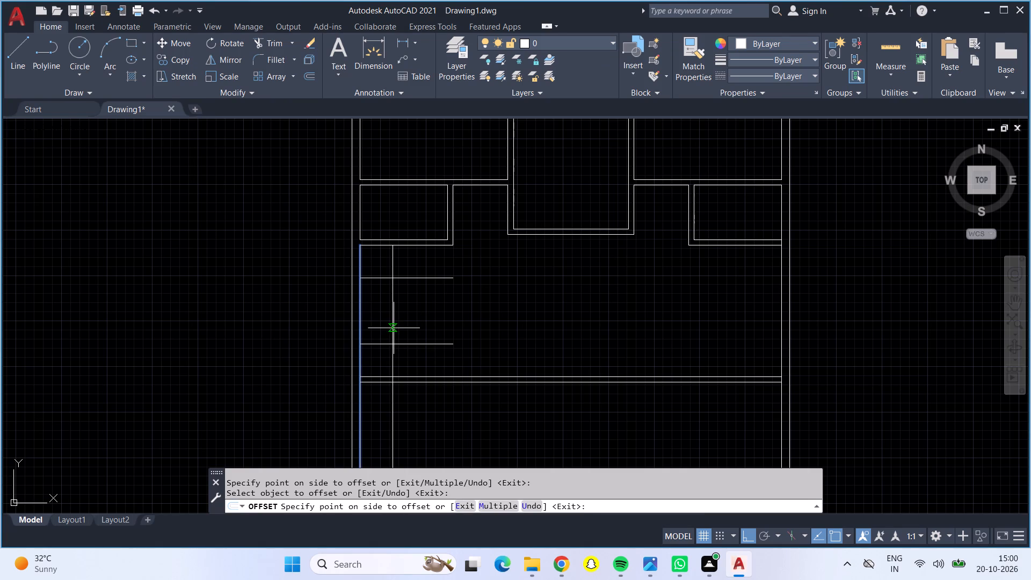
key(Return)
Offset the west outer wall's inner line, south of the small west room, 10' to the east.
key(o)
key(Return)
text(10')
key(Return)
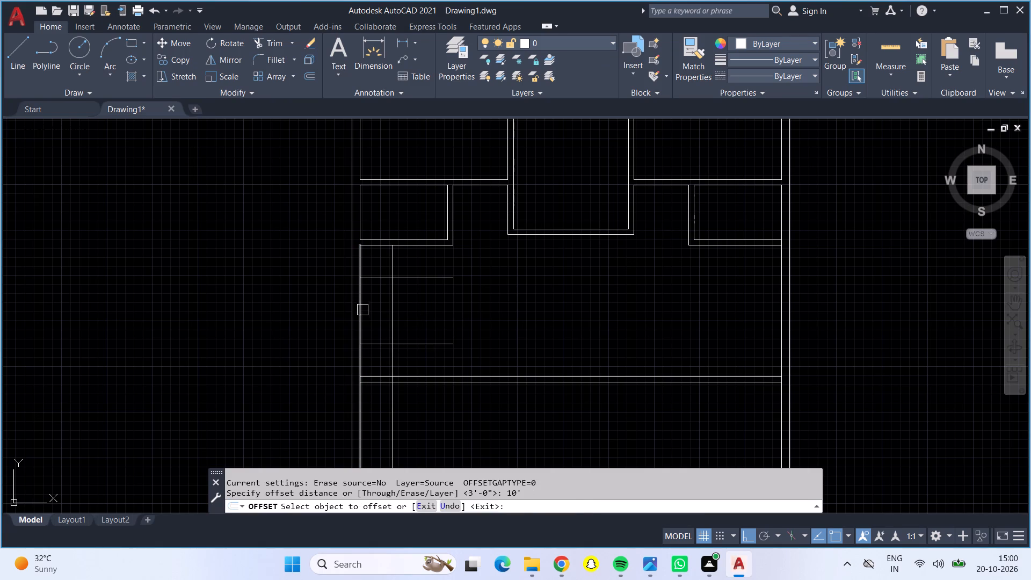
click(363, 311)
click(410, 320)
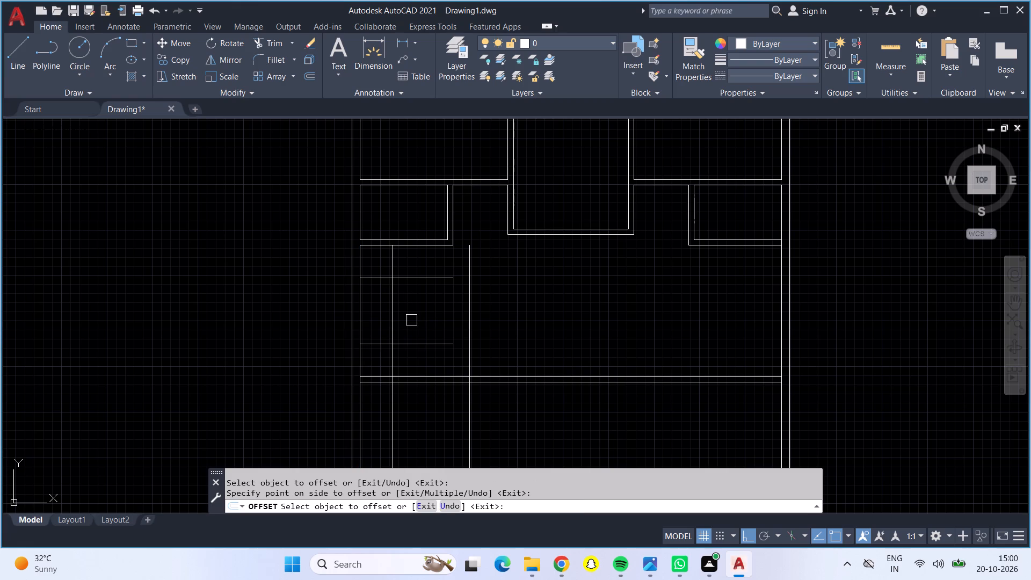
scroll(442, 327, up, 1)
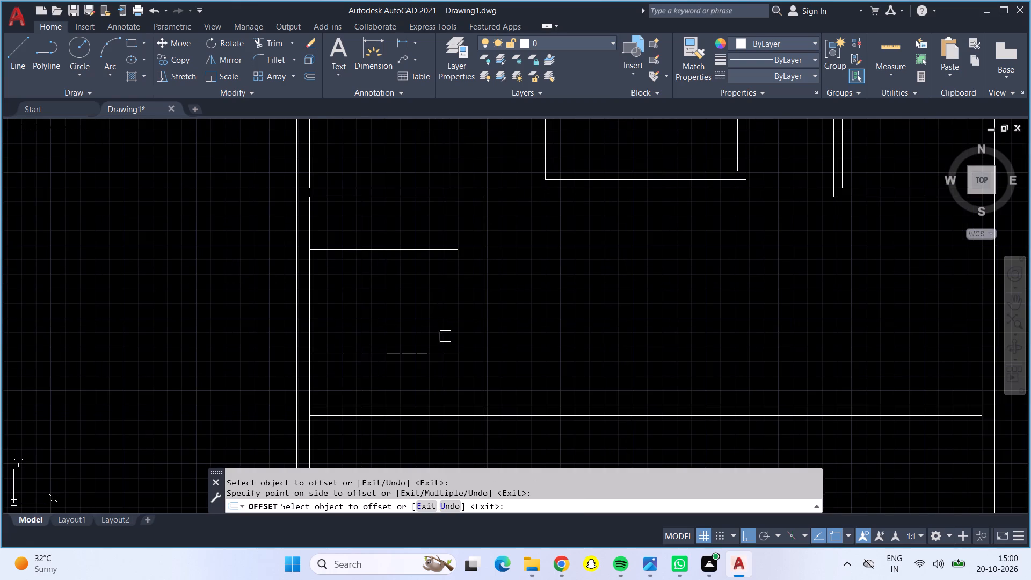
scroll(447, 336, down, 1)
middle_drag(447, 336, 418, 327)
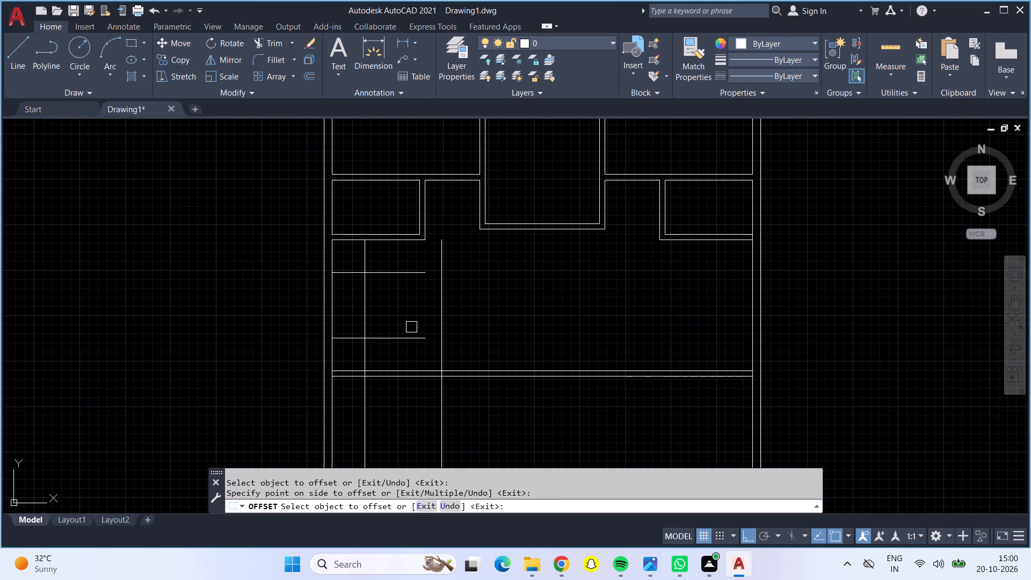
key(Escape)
Offset lines at 9" spacing between the two short horizontal lines by the west wall, adding seven stair tread lines.
key(o)
key(Return)
text(9")
key(Return)
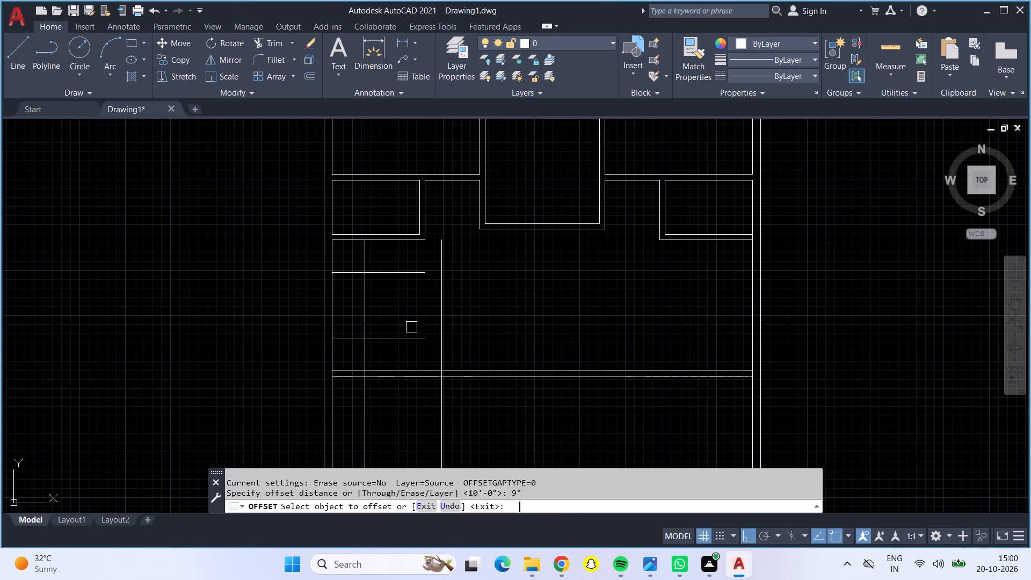
click(351, 271)
click(355, 288)
click(353, 334)
click(350, 316)
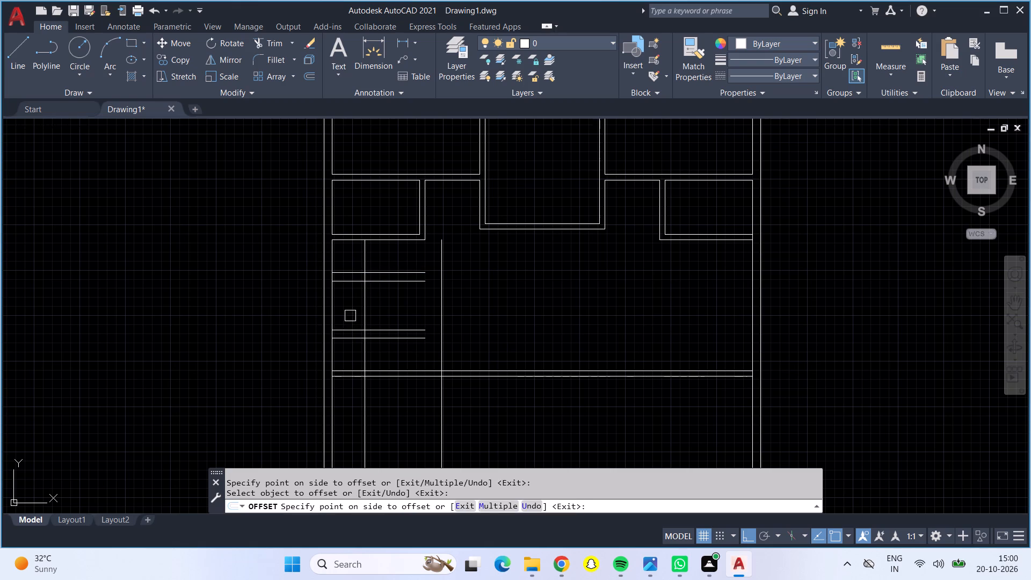
click(353, 329)
click(353, 306)
click(355, 322)
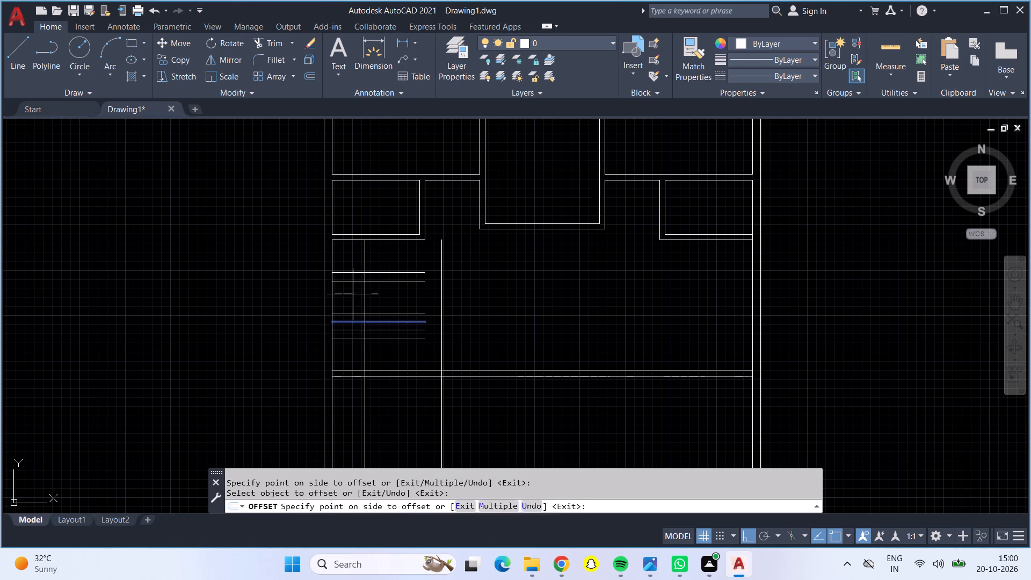
click(352, 293)
click(352, 309)
click(351, 286)
click(352, 303)
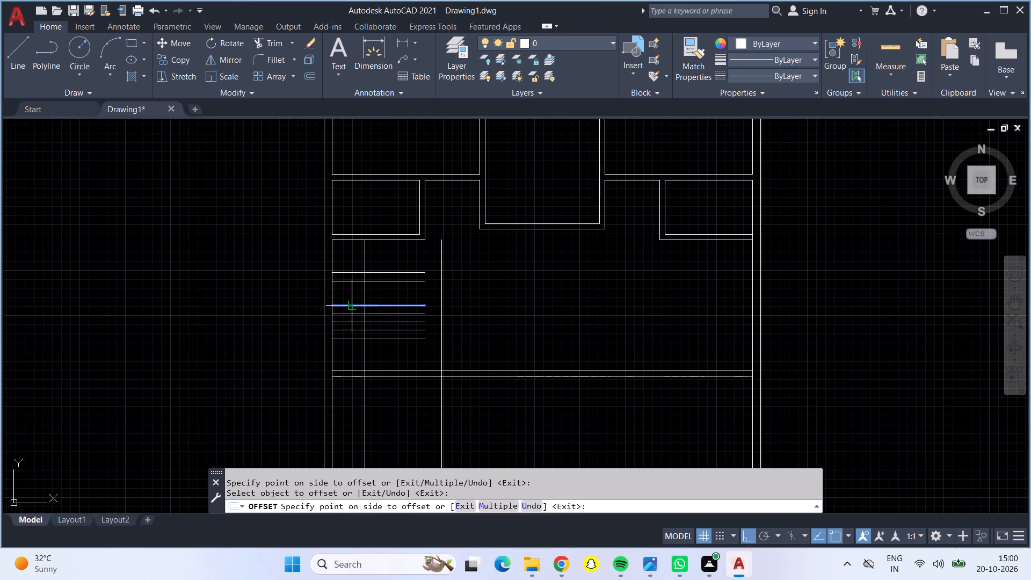
click(352, 295)
click(350, 292)
click(350, 291)
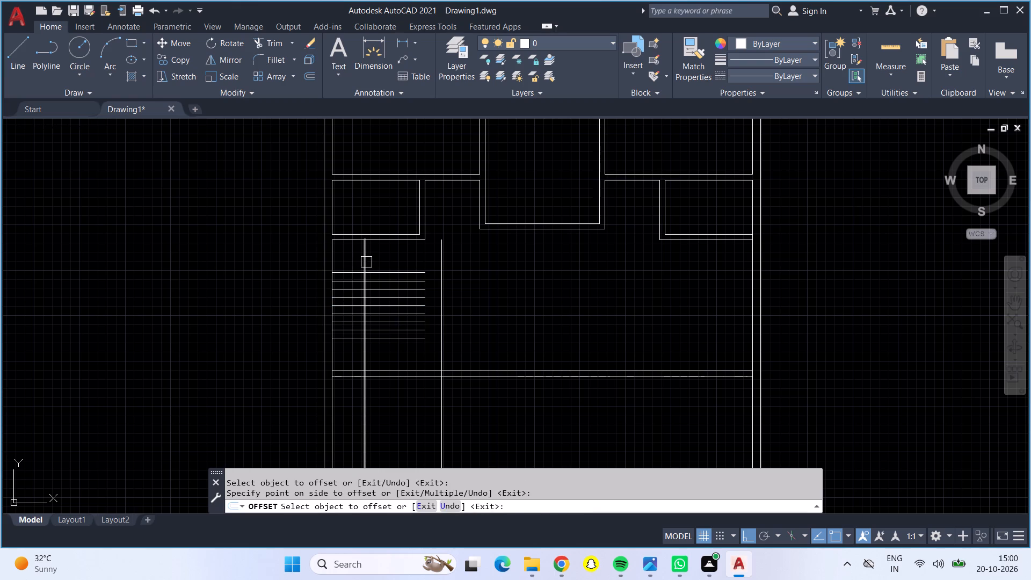
Offset the vertical line 3' from the west wall eastward eight successive times at 9" spacing for the upper stair treads.
click(366, 262)
click(386, 263)
click(372, 259)
click(384, 263)
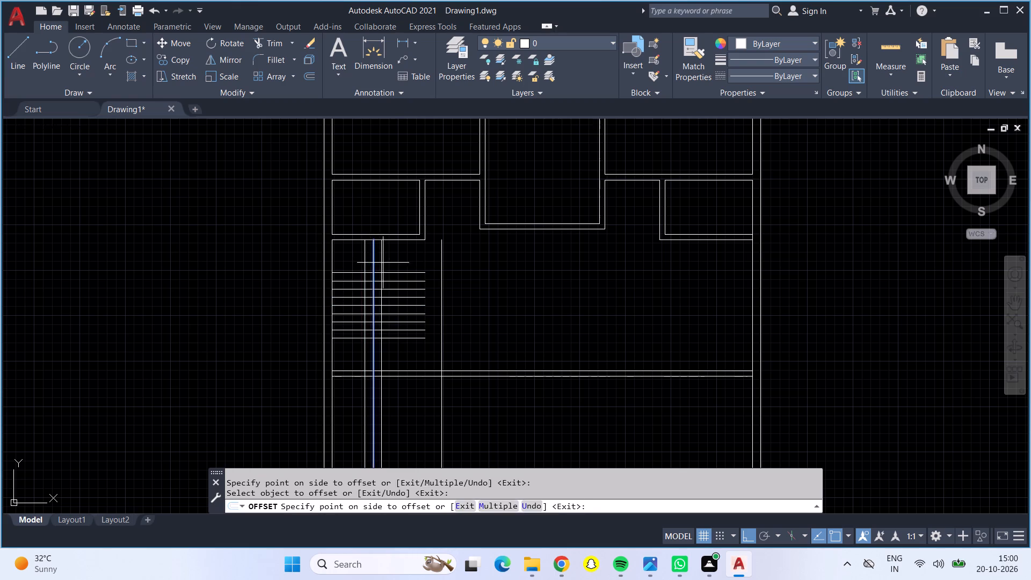
click(381, 258)
click(402, 267)
click(388, 262)
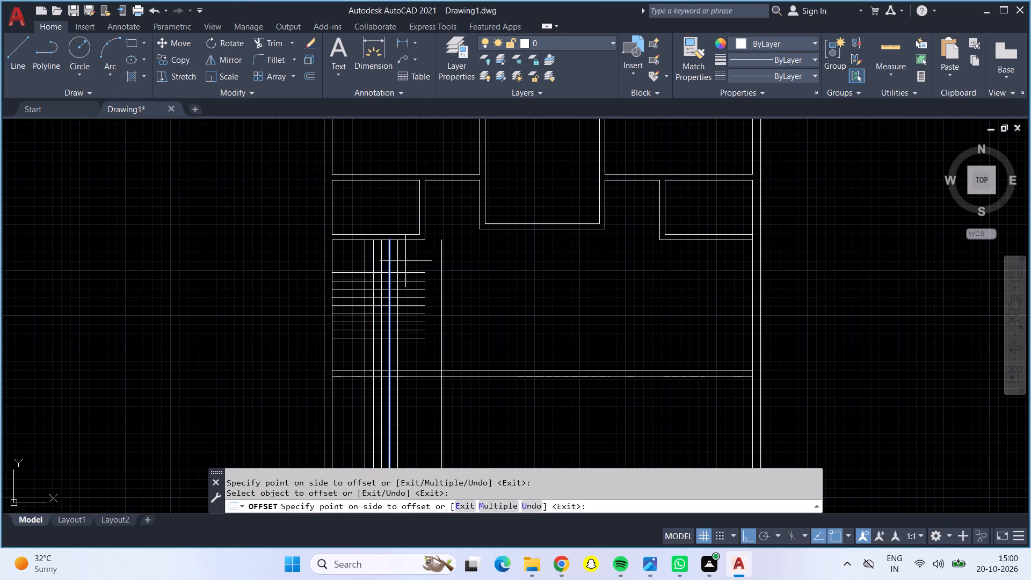
click(406, 262)
click(393, 261)
click(409, 264)
click(404, 265)
click(421, 264)
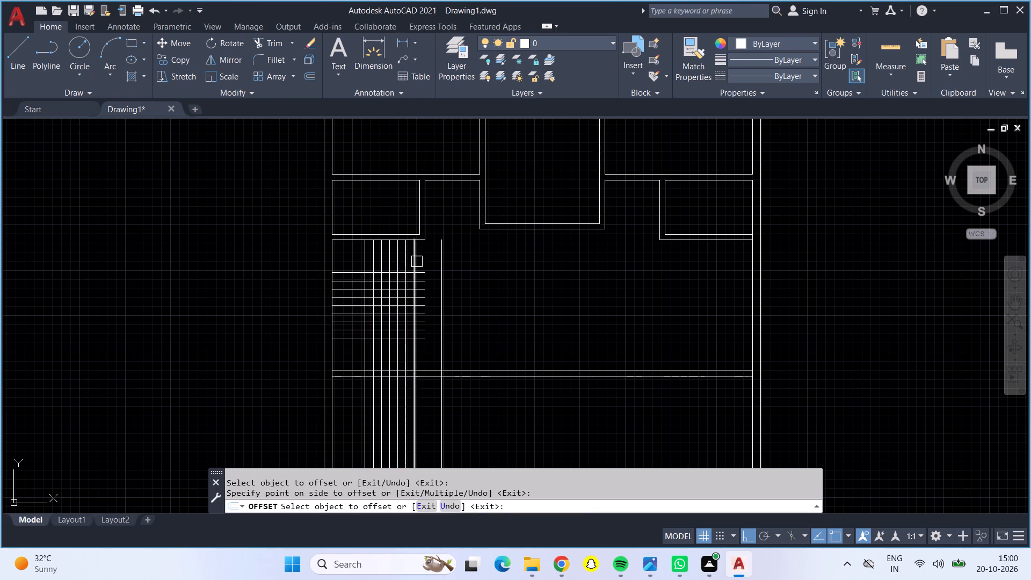
click(415, 262)
click(426, 262)
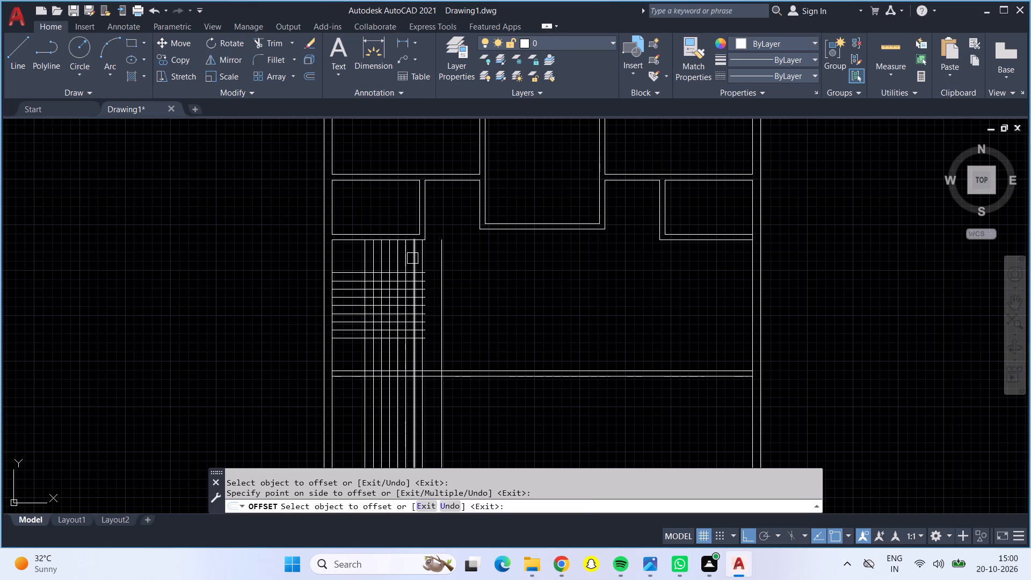
click(423, 260)
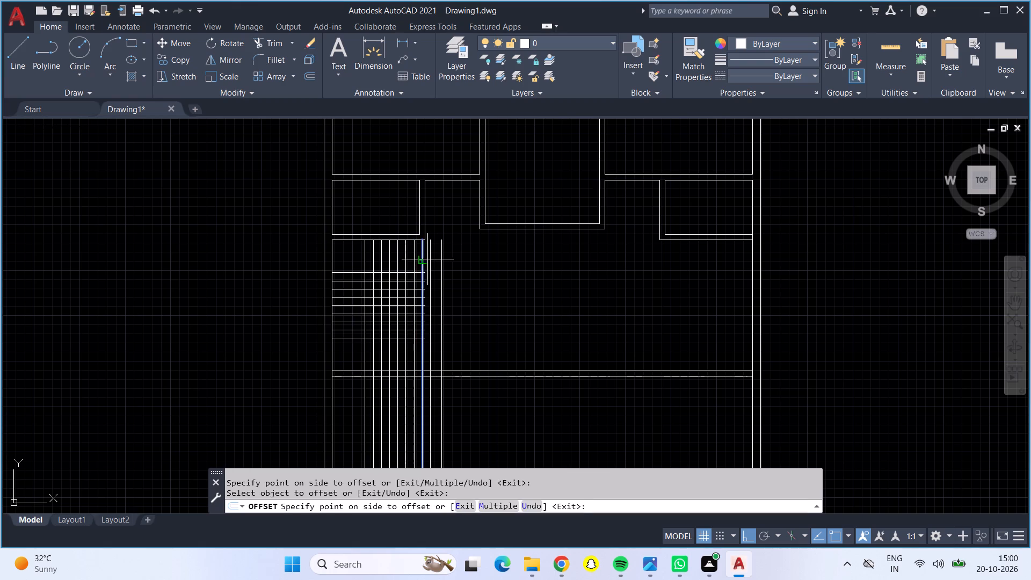
click(429, 259)
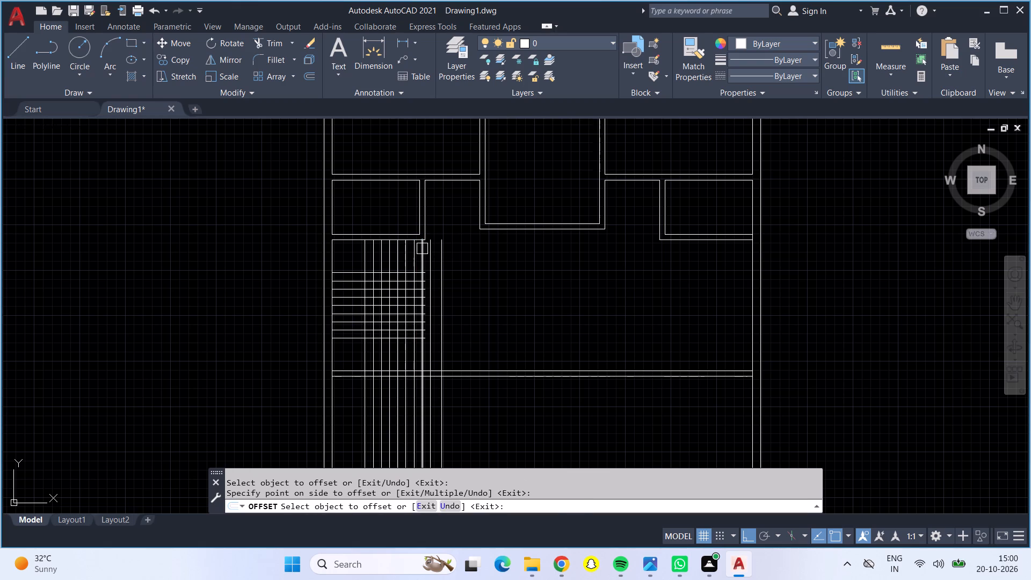
scroll(461, 245, up, 2)
middle_drag(461, 241, 459, 298)
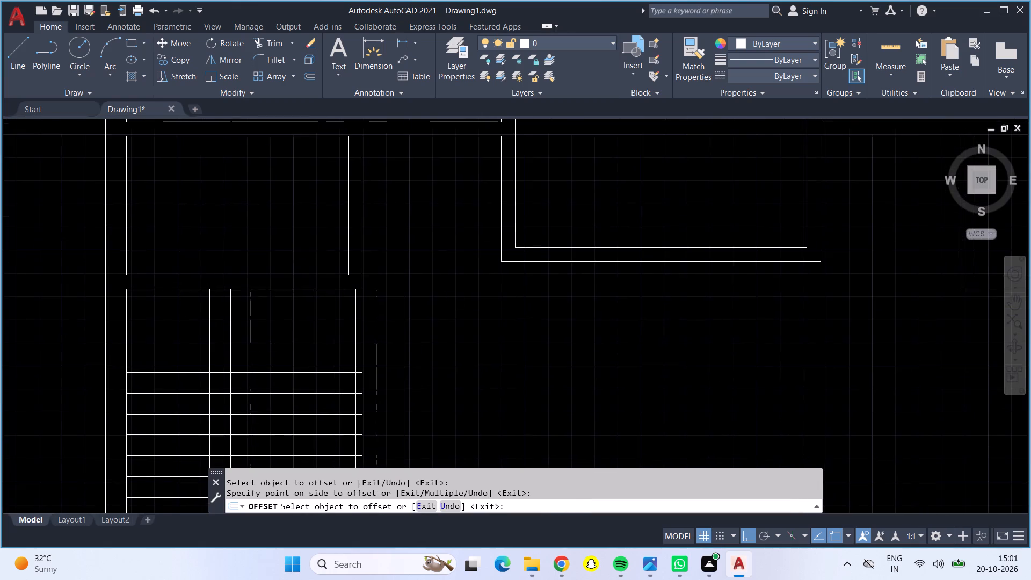
scroll(445, 298, down, 2)
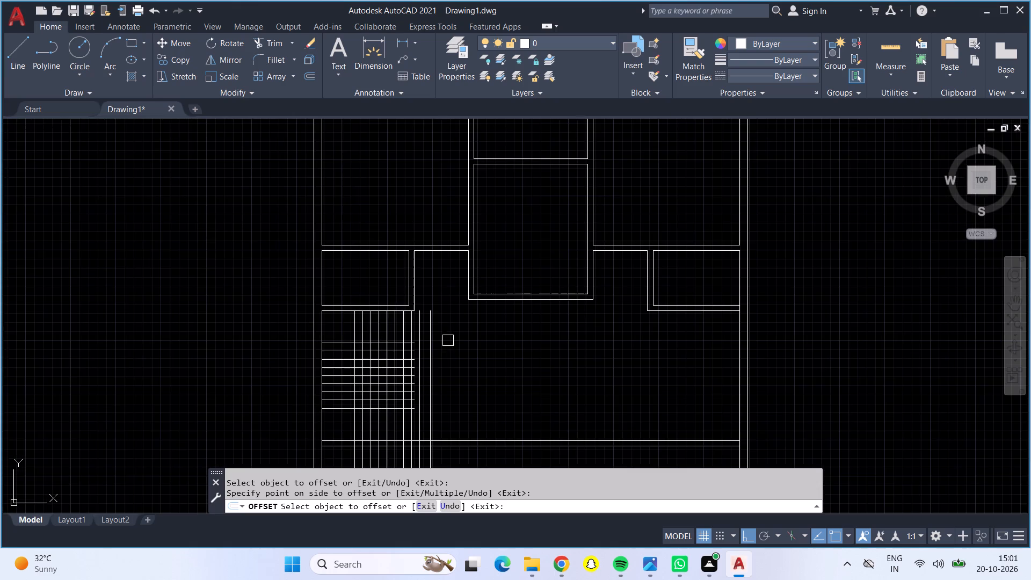
middle_drag(448, 340, 448, 302)
key(Return)
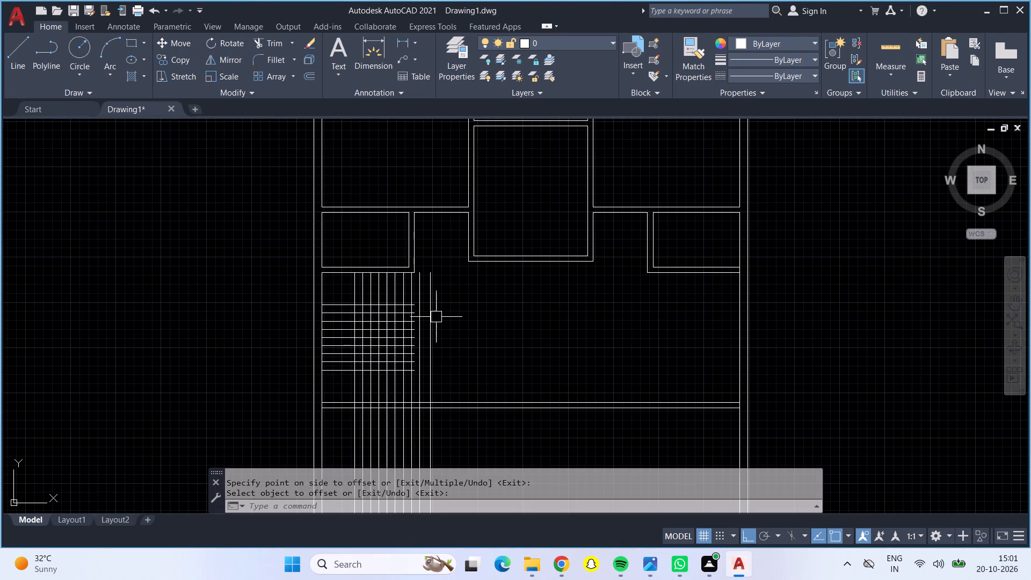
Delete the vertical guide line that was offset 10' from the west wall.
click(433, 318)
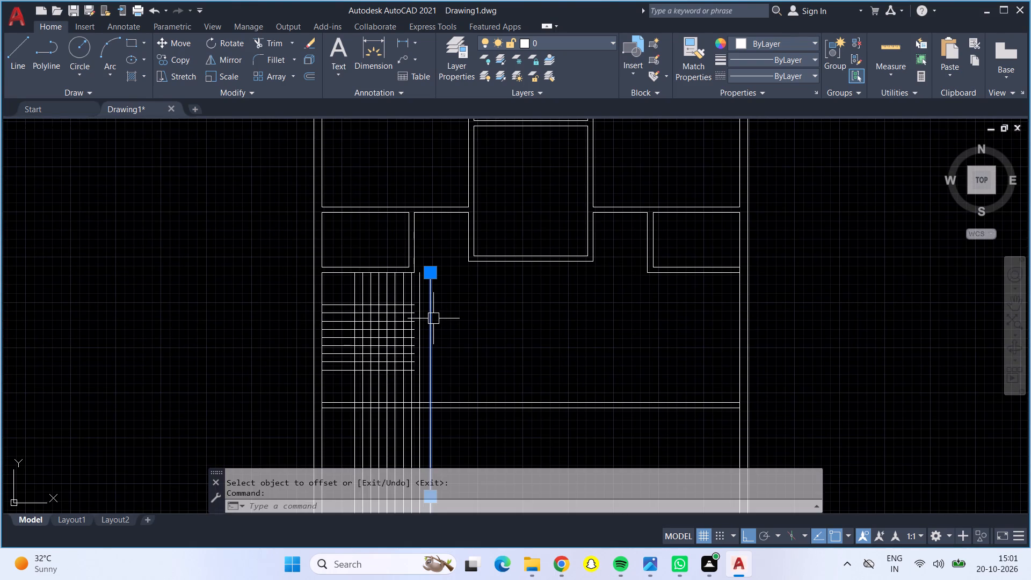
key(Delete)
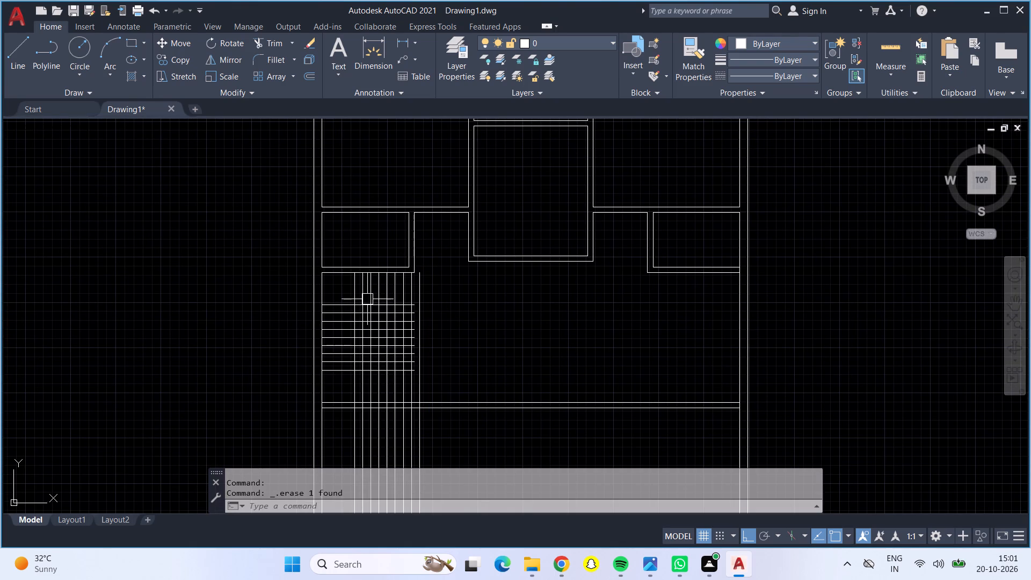
Fence-trim the crossing tread lines along the north, west and south edge strips of the overlapping stair grid.
click(273, 40)
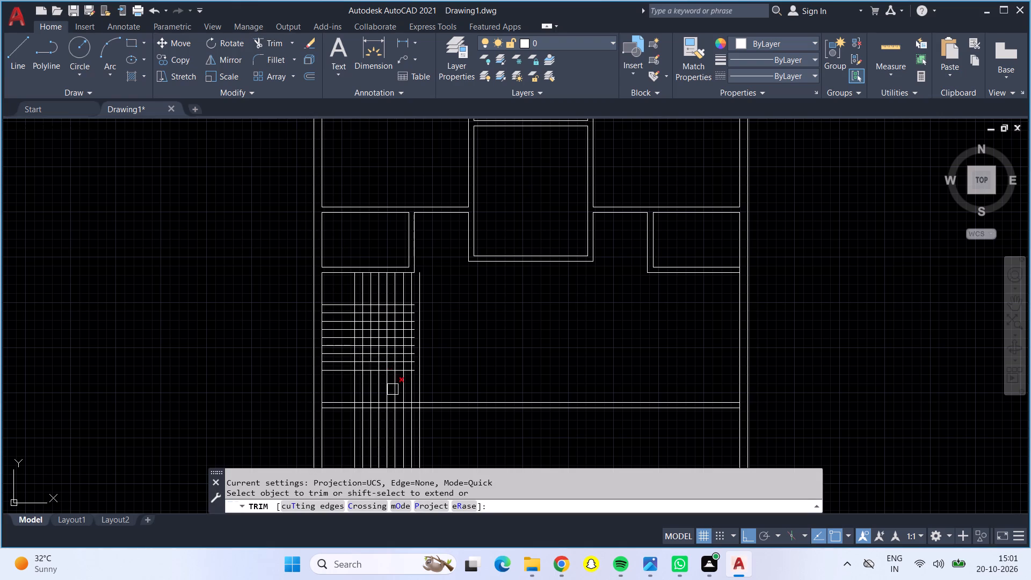
scroll(422, 321, up, 3)
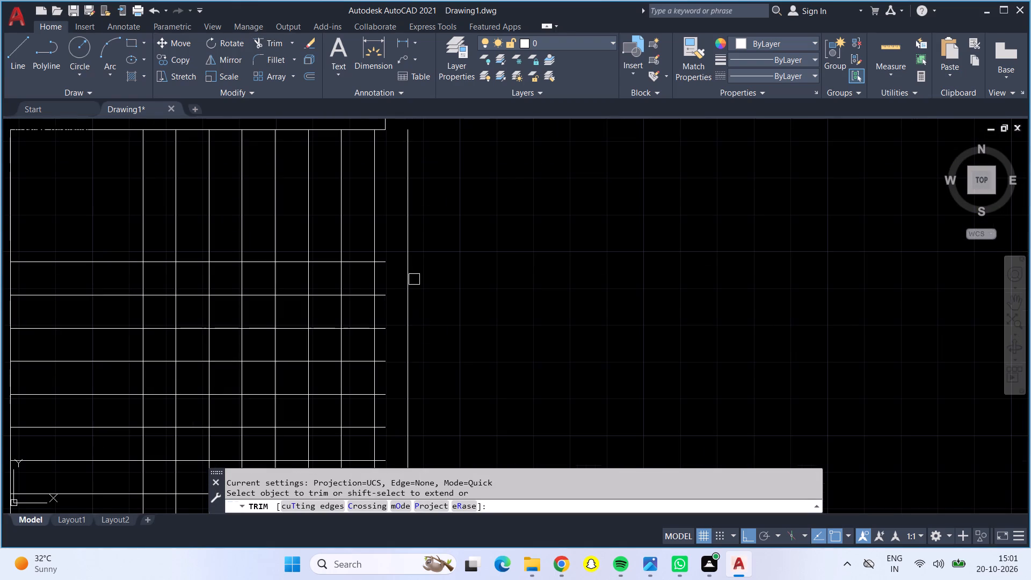
drag(377, 277, 369, 275)
click(377, 279)
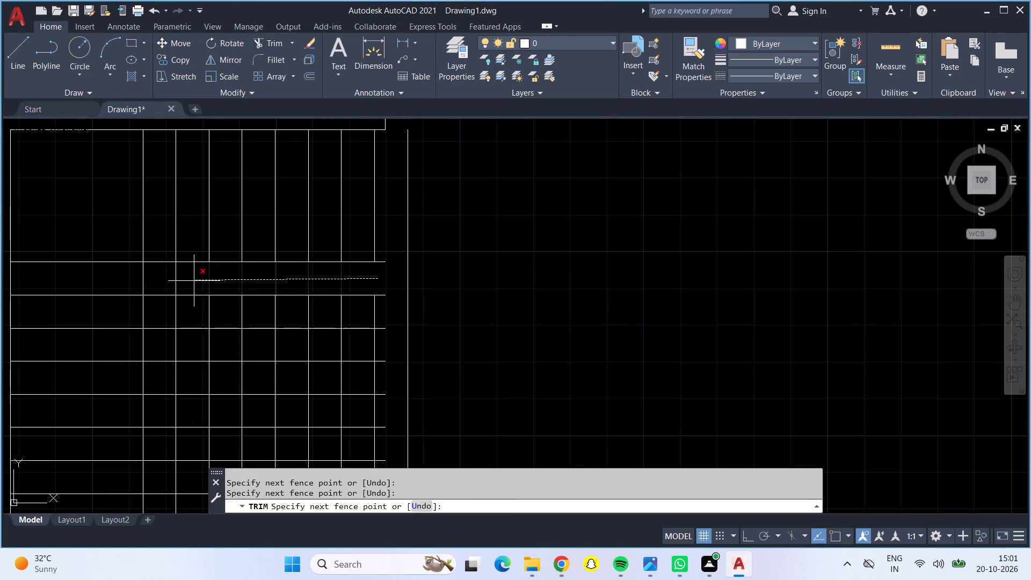
double_click(161, 281)
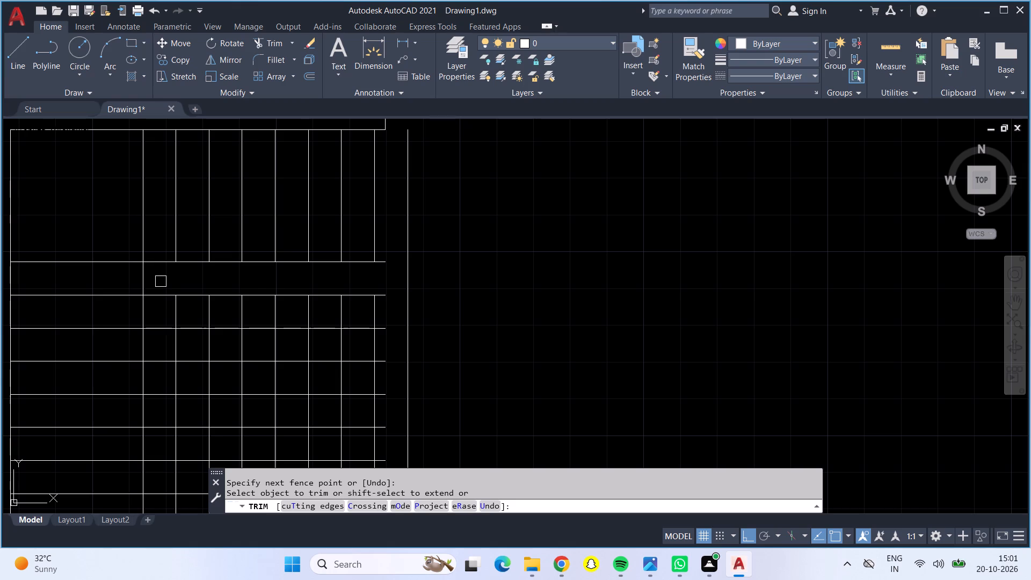
click(161, 281)
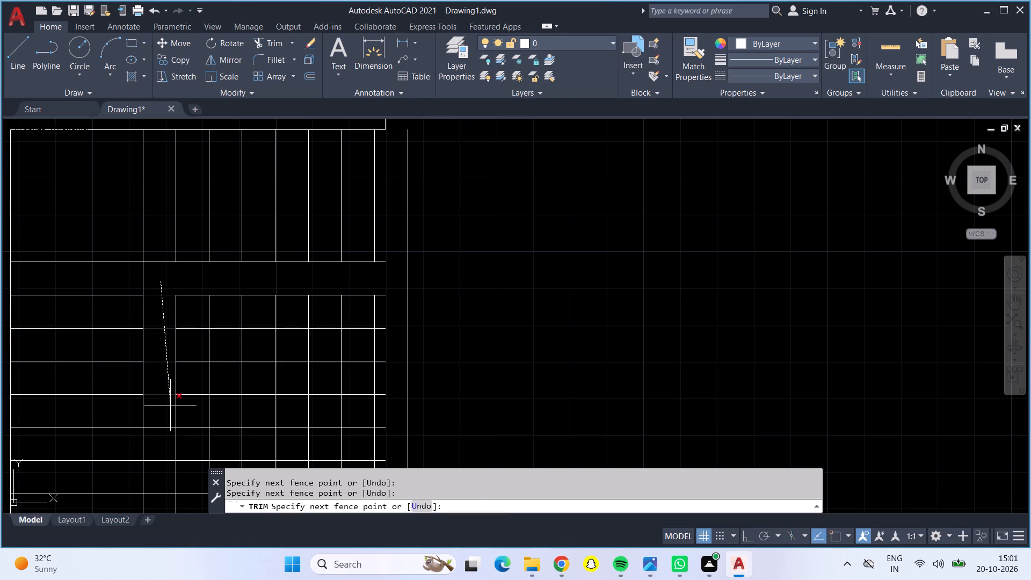
scroll(166, 411, down, 1)
middle_drag(166, 411, 154, 324)
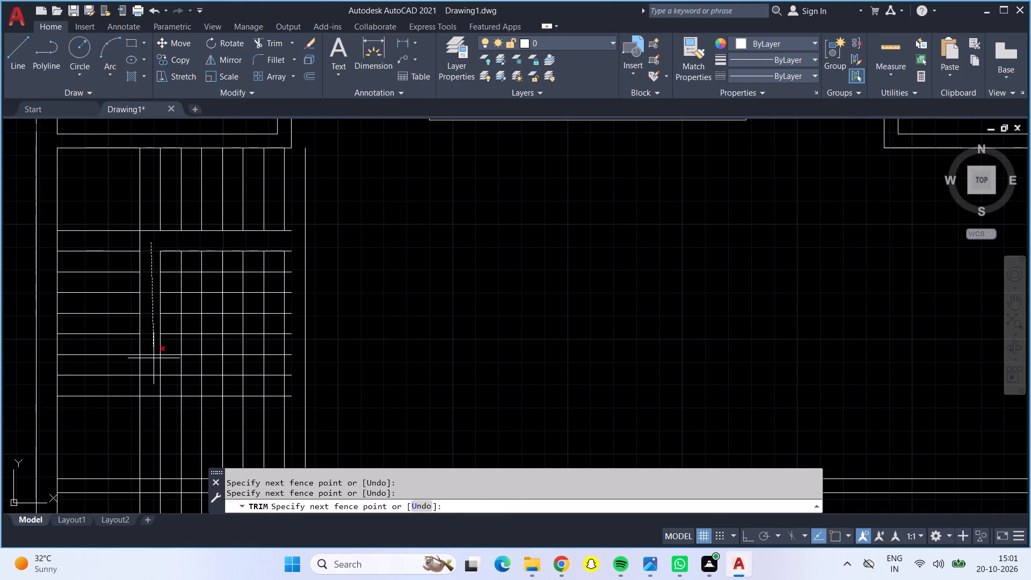
double_click(150, 383)
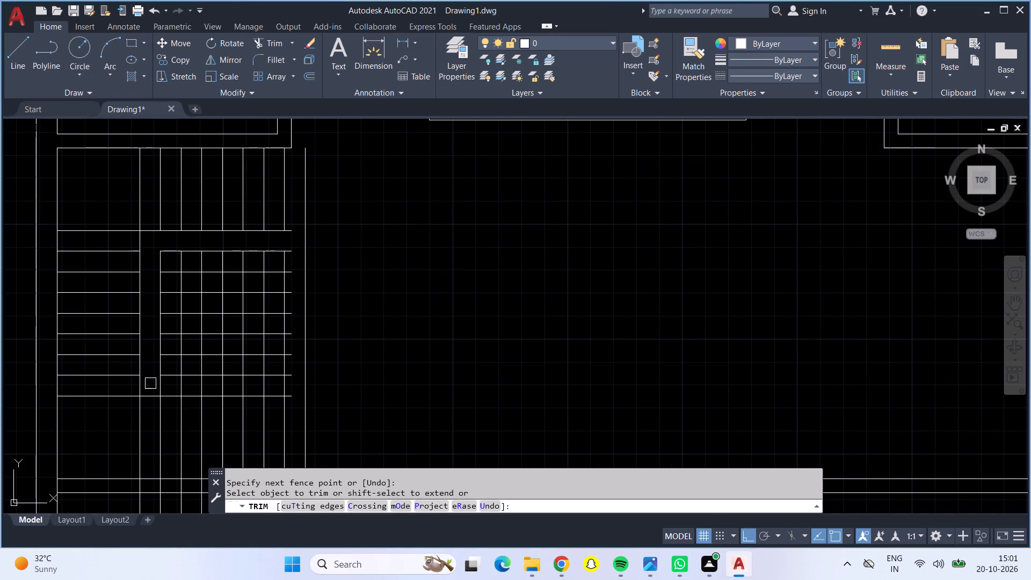
click(150, 383)
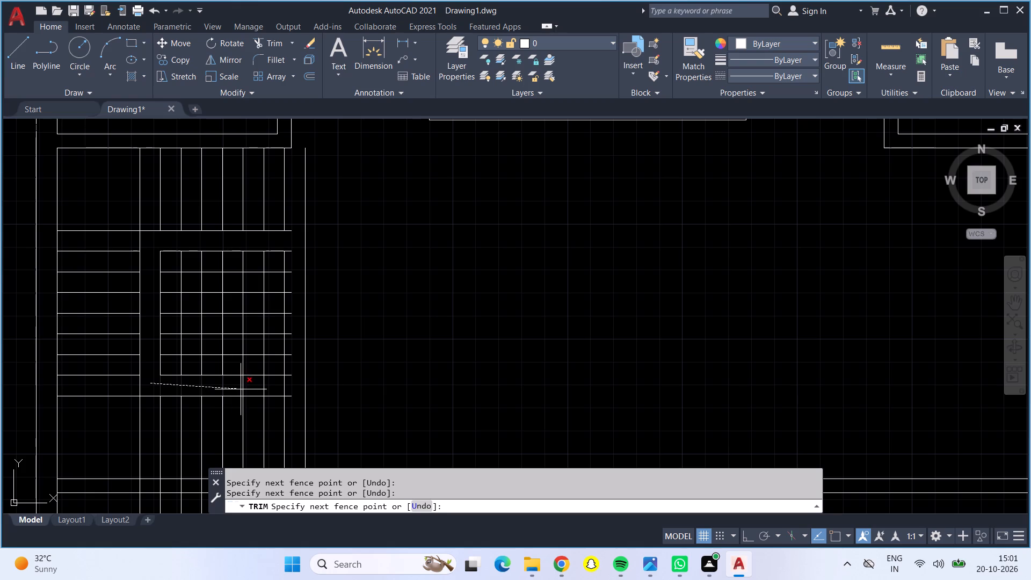
click(293, 386)
Trim the inner grid segments crossed by a diagonal fence from the grid's southeast corner to its northwest corner.
click(293, 386)
click(159, 250)
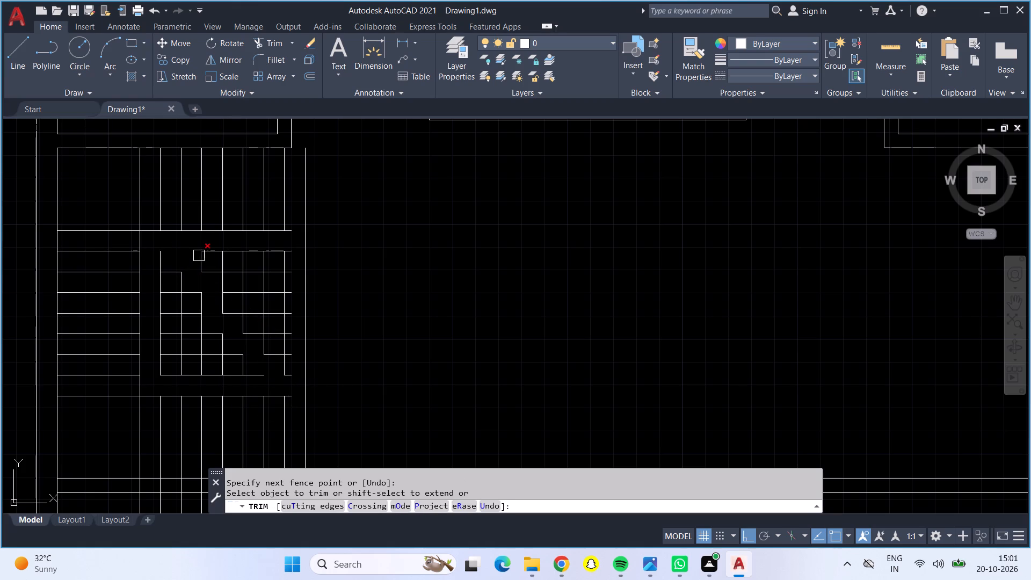
Trim leftover segments in the north-central part of the inner stair grid, working southeast from the top edge.
click(200, 251)
double_click(213, 253)
drag(217, 256, 223, 268)
drag(225, 271, 227, 276)
click(228, 277)
drag(231, 283, 236, 294)
drag(237, 297, 238, 304)
click(238, 305)
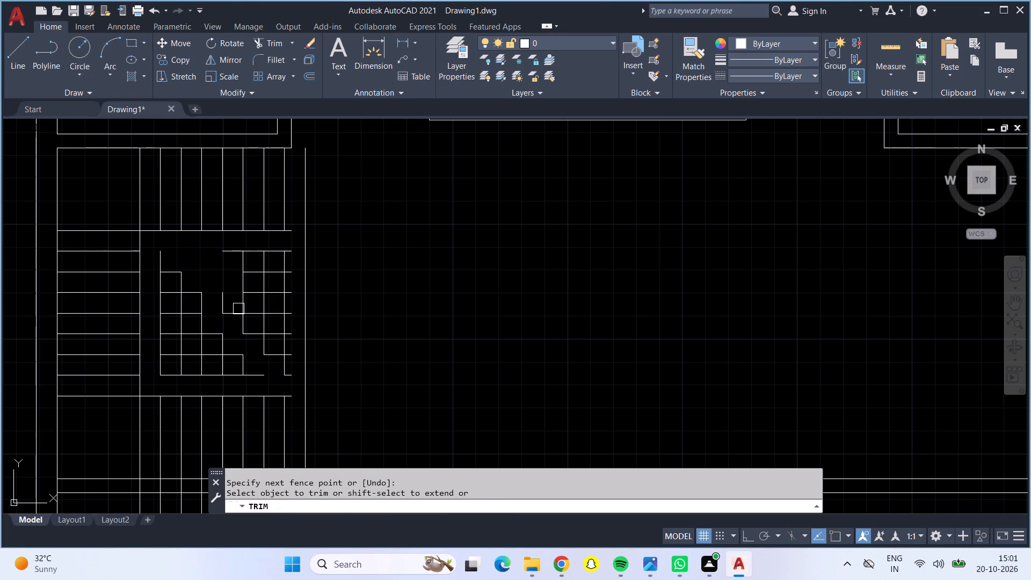
Trim leftover segments through the centre and southwest part of the inner stair grid.
drag(226, 315, 221, 324)
drag(212, 324, 205, 331)
click(198, 331)
drag(188, 334, 183, 341)
drag(172, 344, 170, 352)
triple_click(168, 353)
click(176, 347)
click(185, 345)
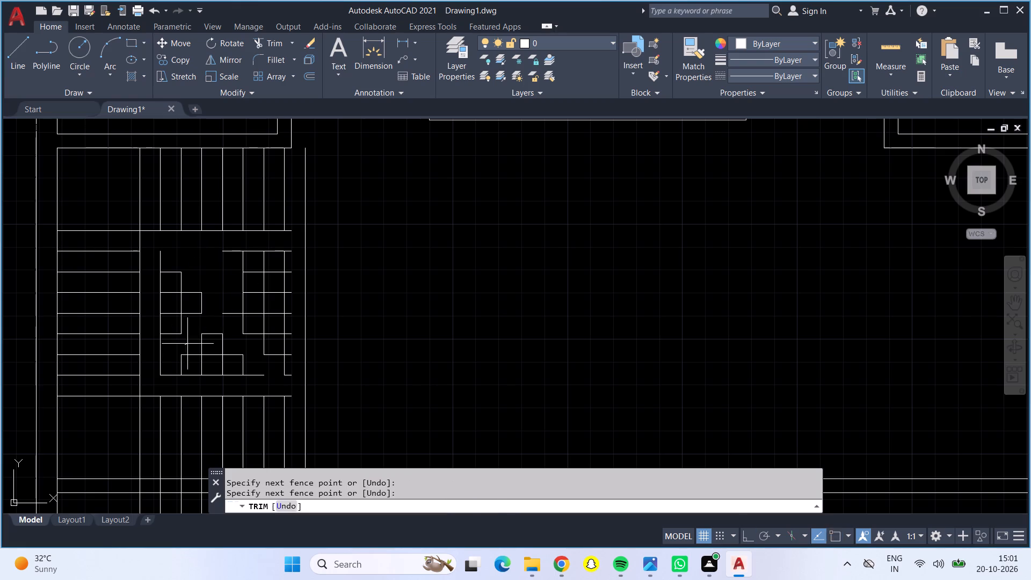
Trim leftover segments along the southern edge of the inner stair grid, working from west to east.
drag(187, 345, 188, 352)
double_click(188, 352)
click(183, 353)
click(181, 367)
drag(181, 368, 181, 378)
double_click(197, 372)
click(203, 375)
click(208, 375)
click(212, 372)
triple_click(219, 368)
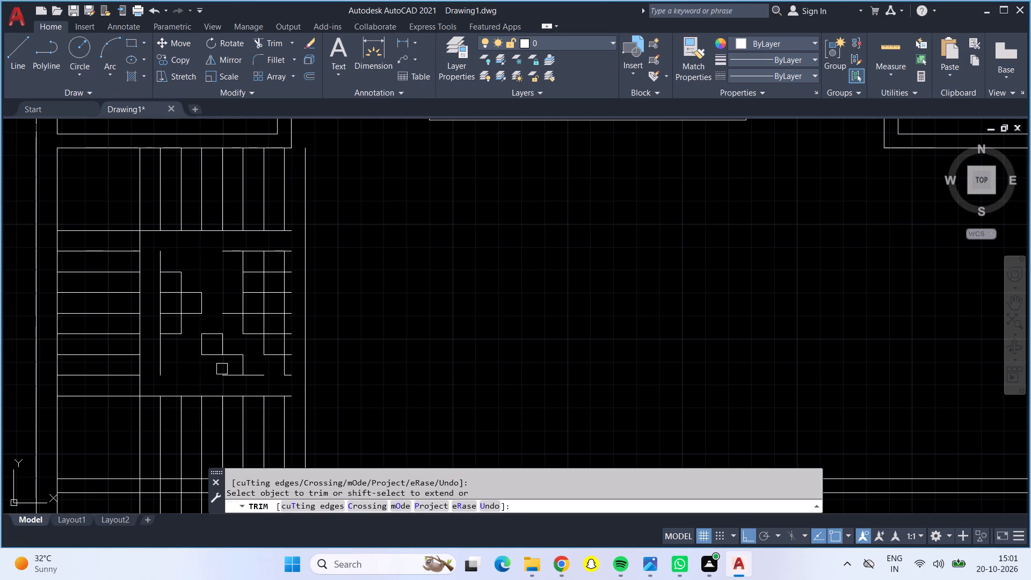
double_click(222, 374)
drag(237, 378, 244, 379)
click(253, 375)
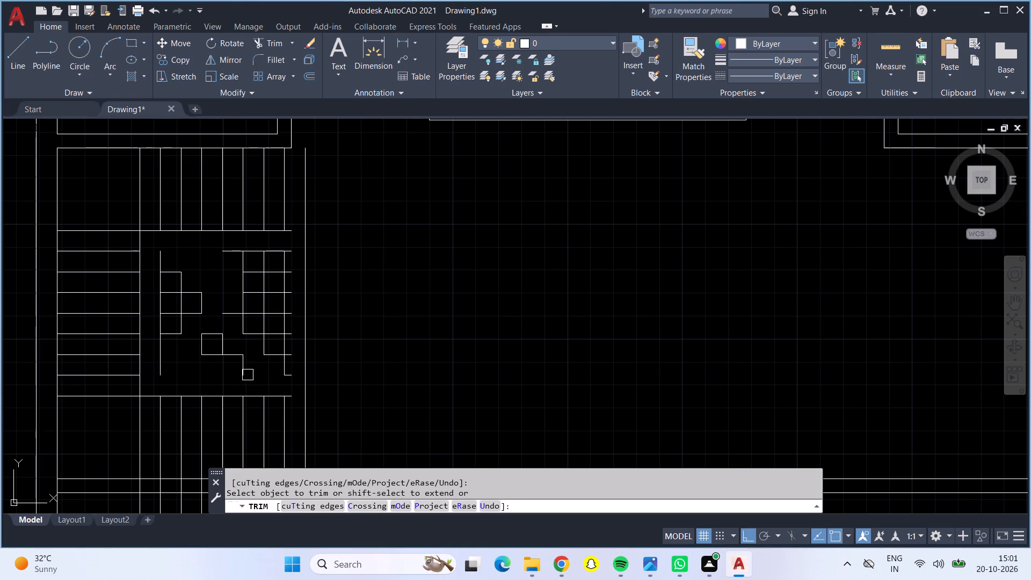
Trim the leftover stepped segments and small square in the south-central part of the inner stair grid.
click(244, 375)
click(243, 359)
click(222, 349)
click(217, 351)
click(201, 347)
click(213, 338)
Trim leftover segments in the eastern part of the inner stair grid with short fences, working northeast.
click(231, 319)
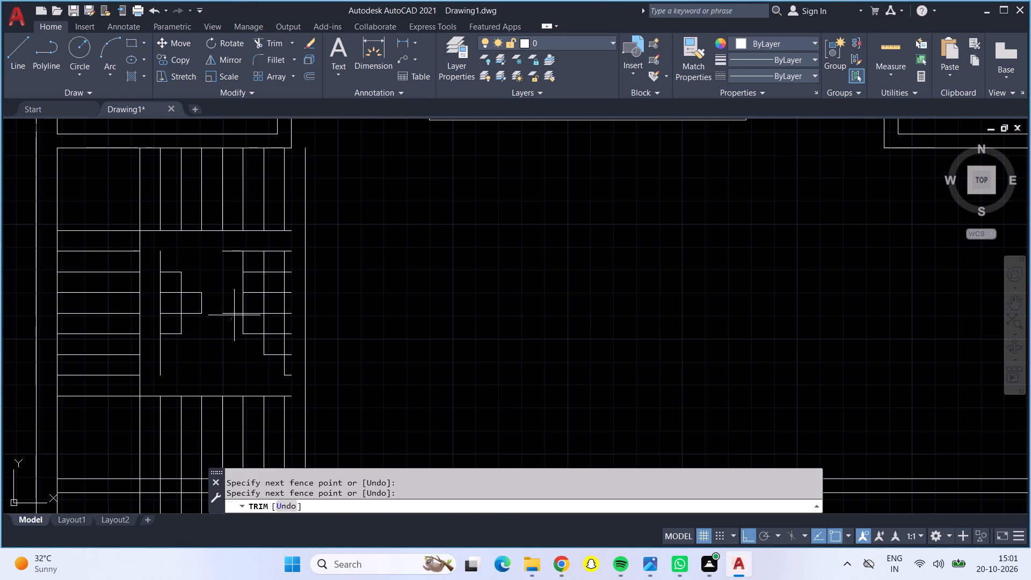
click(234, 315)
drag(239, 313, 259, 313)
click(265, 311)
click(267, 308)
click(267, 303)
click(267, 296)
click(267, 288)
click(268, 280)
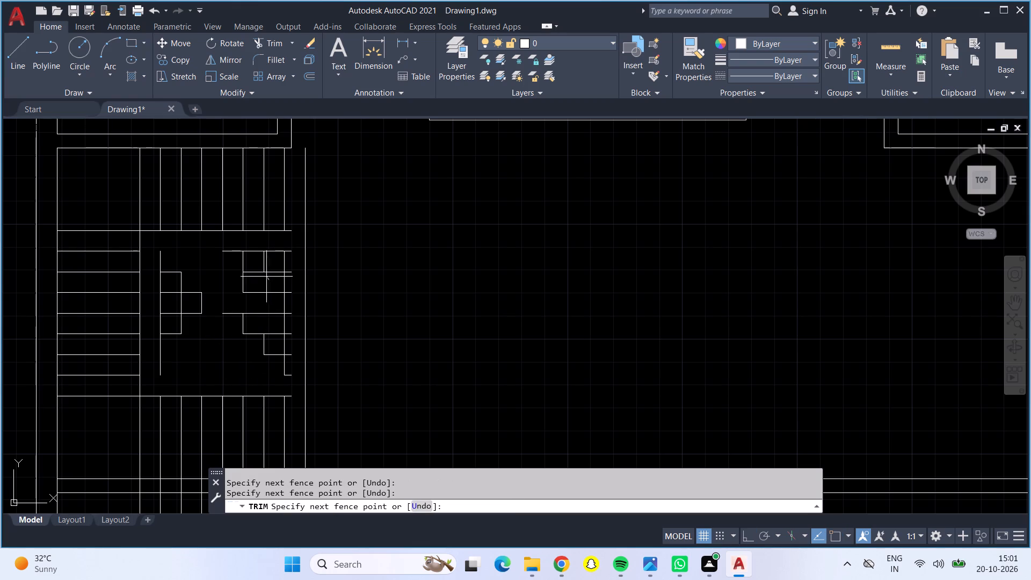
key(Escape)
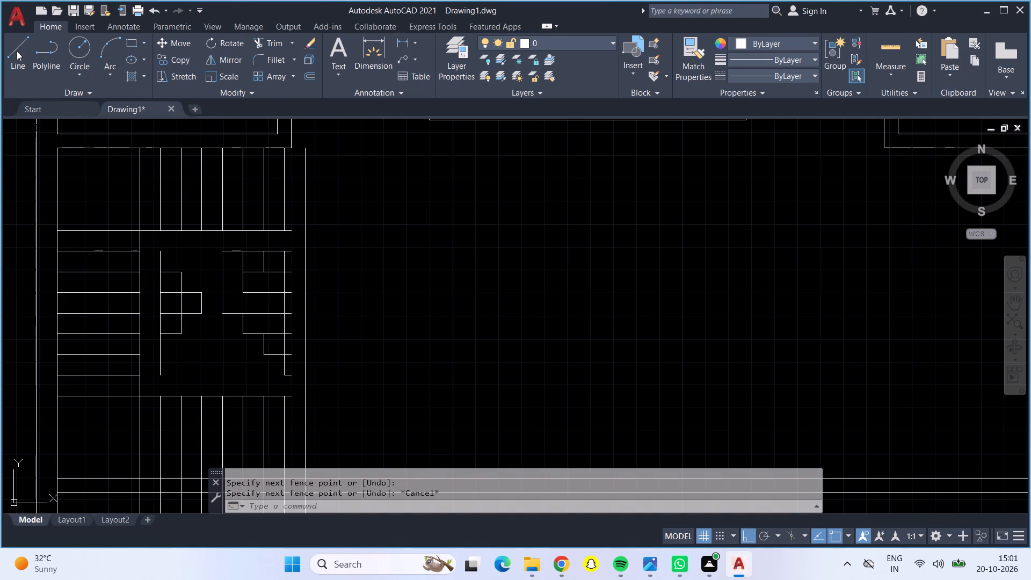
Draw two short lines extending the inner edges of the north and south flights to the stair's east boundary line.
click(17, 51)
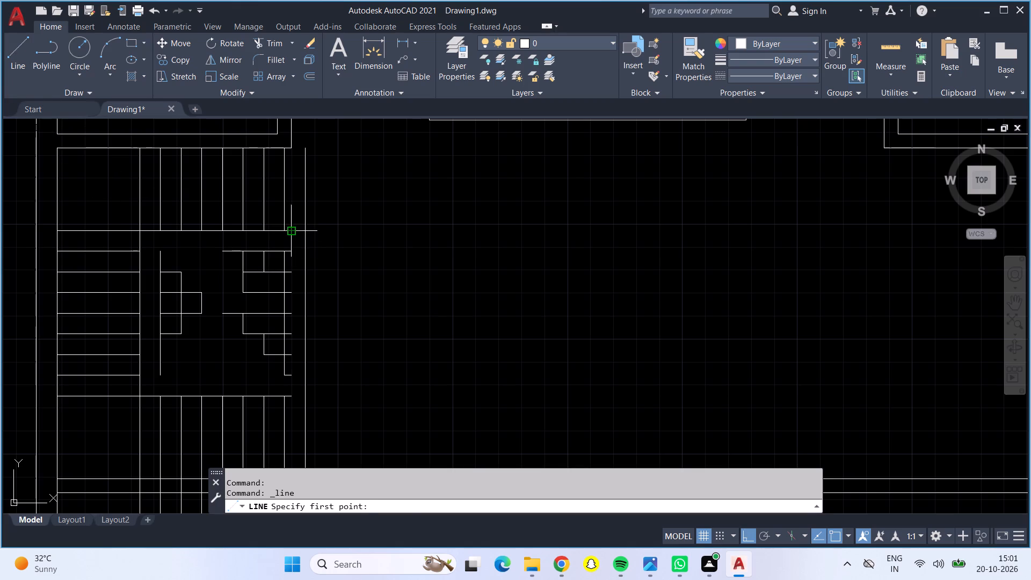
click(293, 231)
click(302, 233)
key(Escape)
key(Escape)
key(Escape)
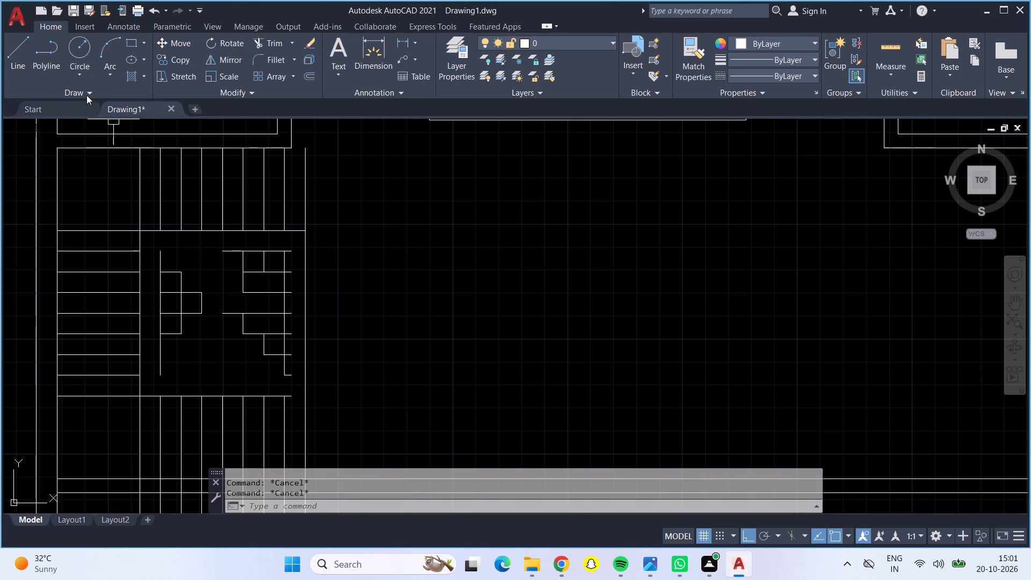
click(28, 44)
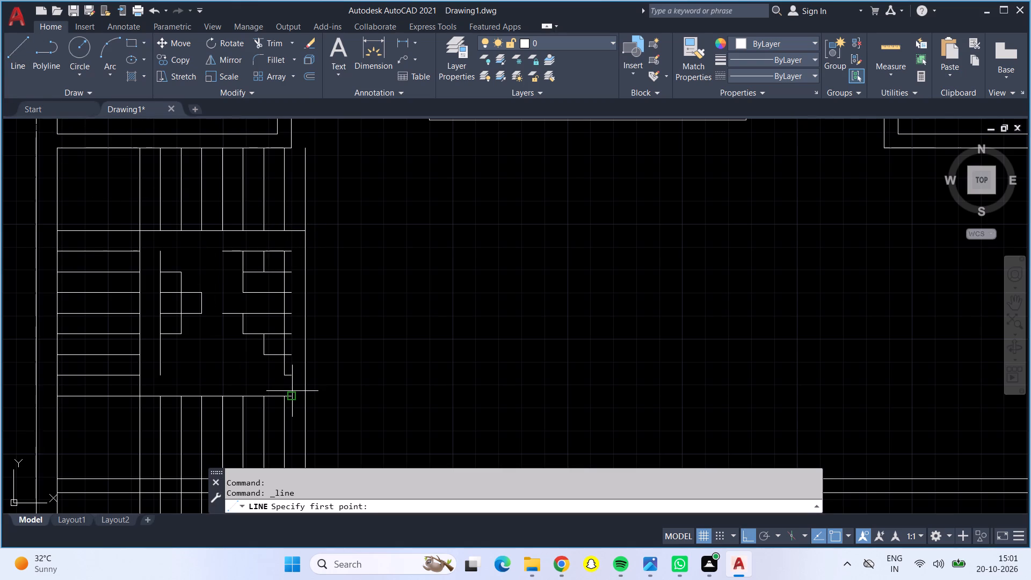
click(293, 393)
click(303, 400)
key(Escape)
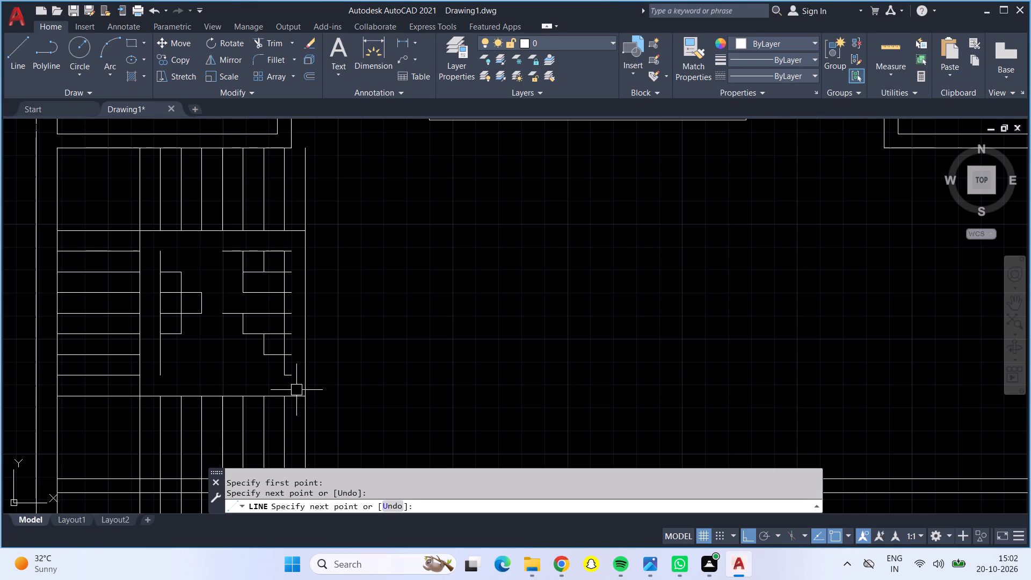
Clear all remaining leftover grid segments from the open area between the stair flights.
click(269, 46)
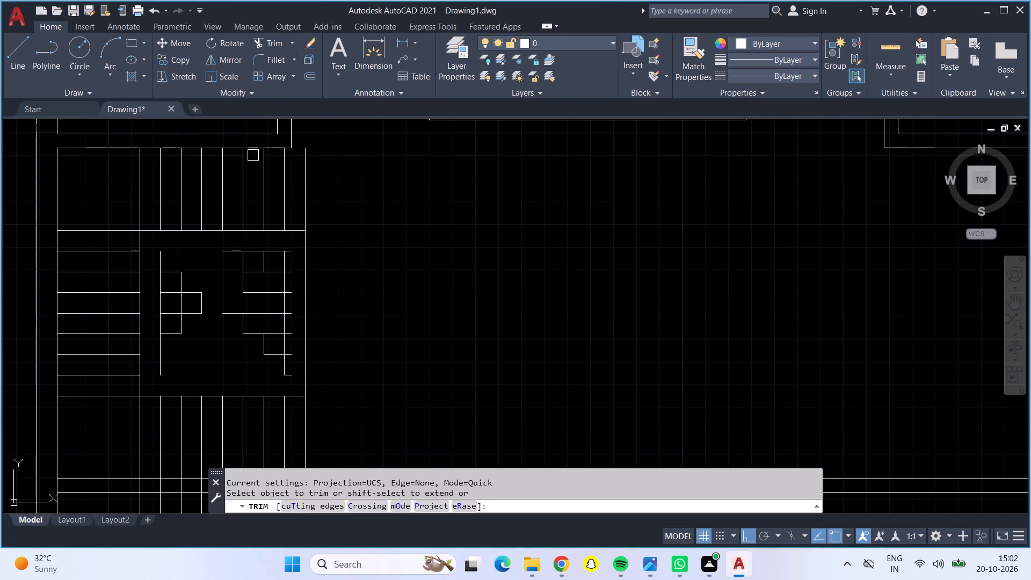
click(162, 261)
drag(162, 261, 160, 271)
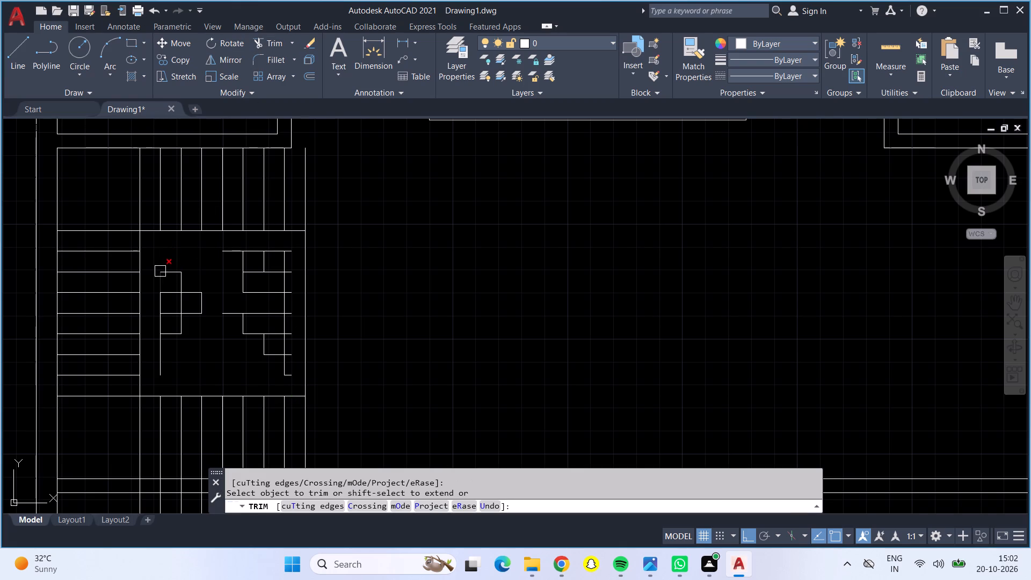
key(Escape)
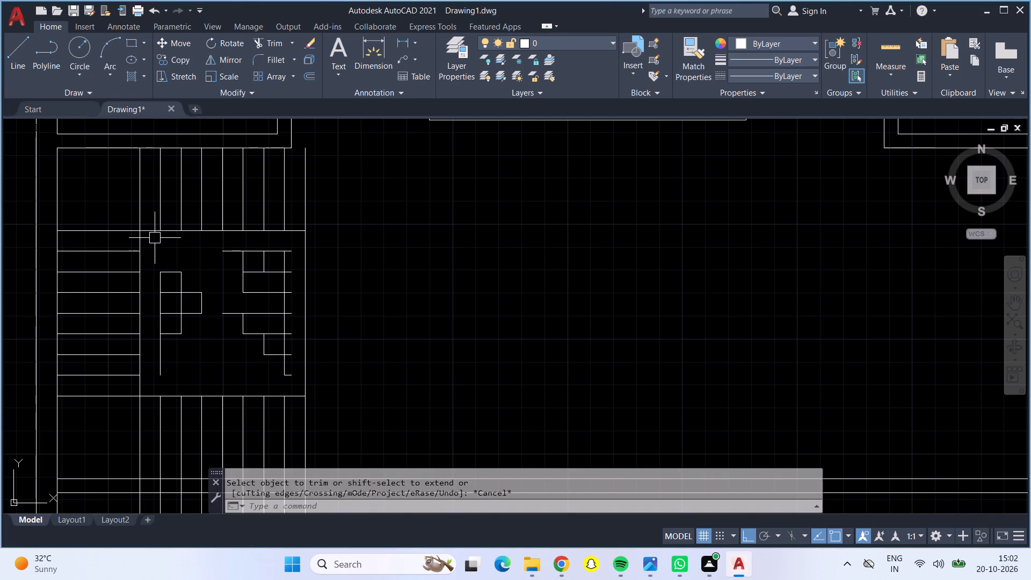
click(155, 239)
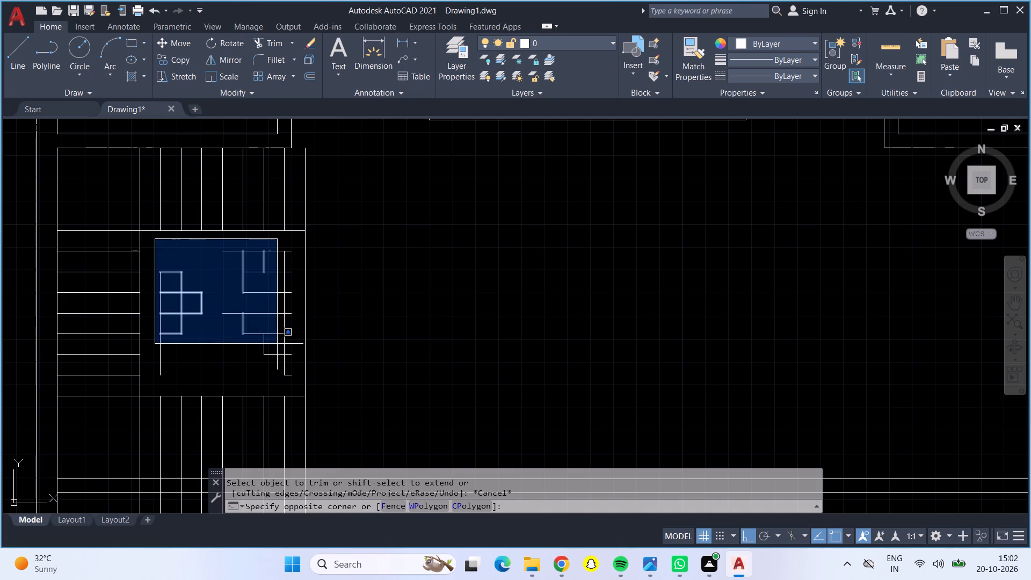
click(297, 380)
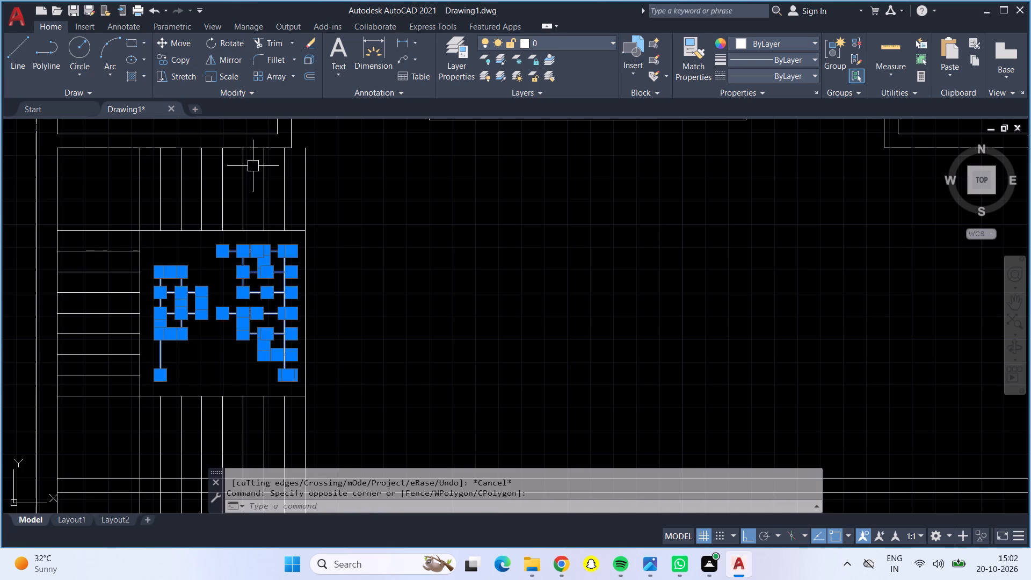
key(Delete)
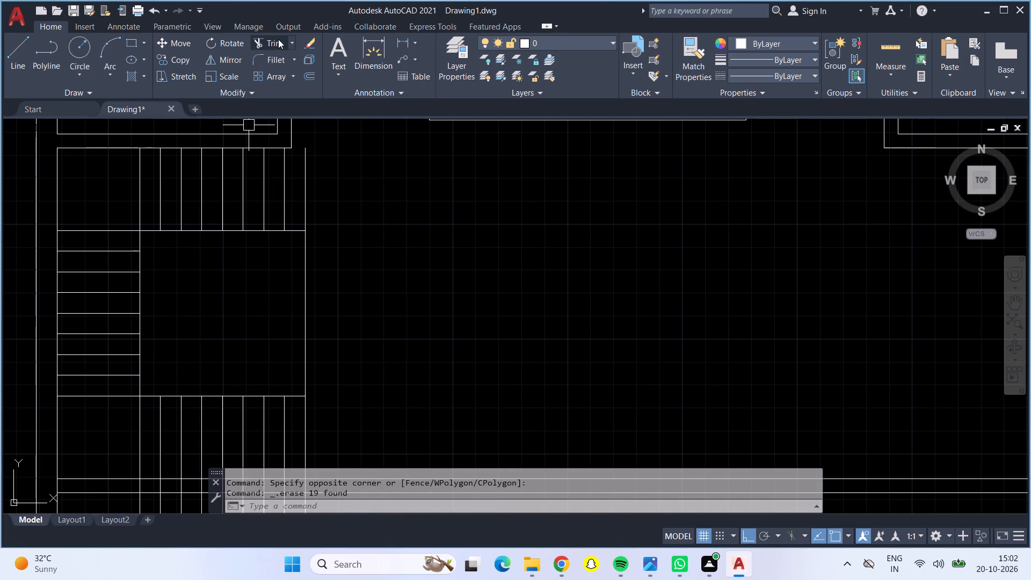
Trim the stair's east boundary line between the north and south flights.
drag(278, 39, 275, 50)
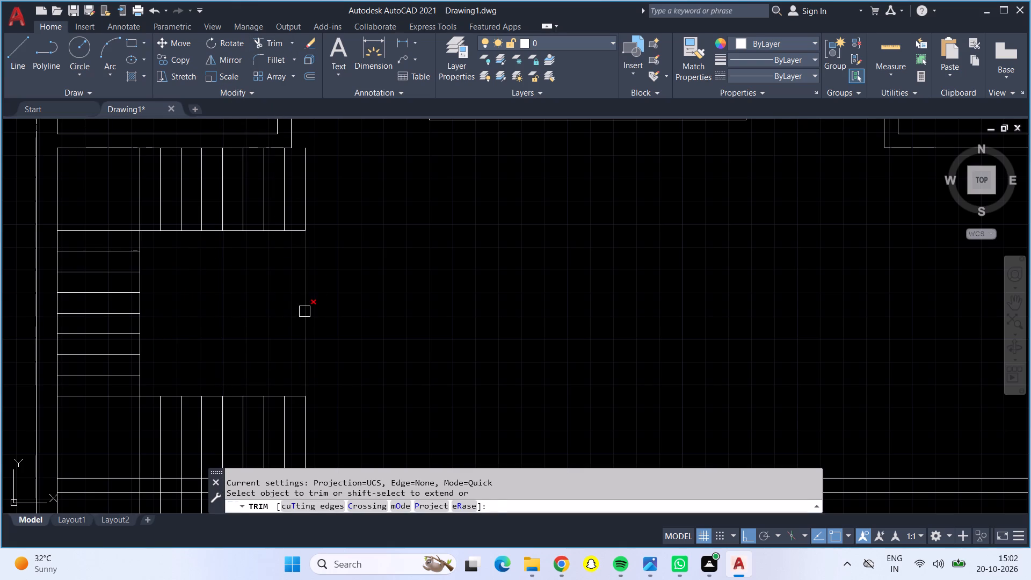
click(304, 311)
middle_drag(316, 321, 321, 344)
key(Escape)
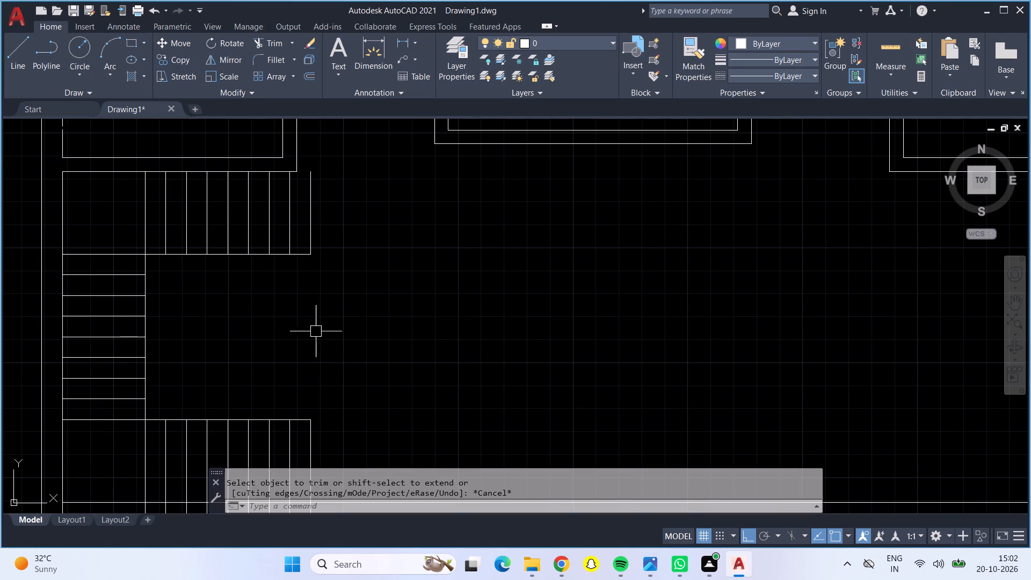
Draw a short line closing the gap at the northeast corner of the north flight.
click(17, 50)
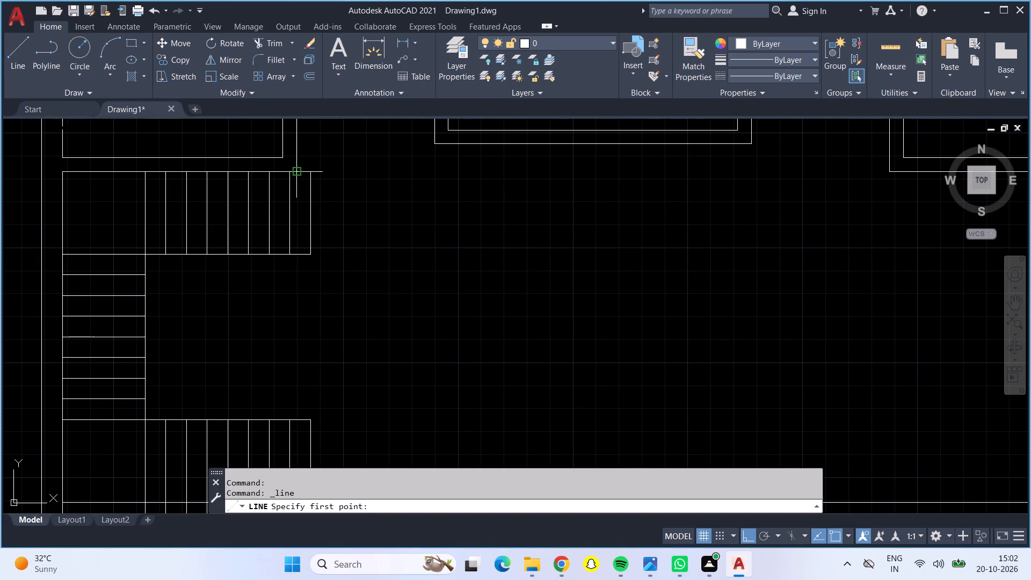
click(307, 170)
click(293, 170)
key(Escape)
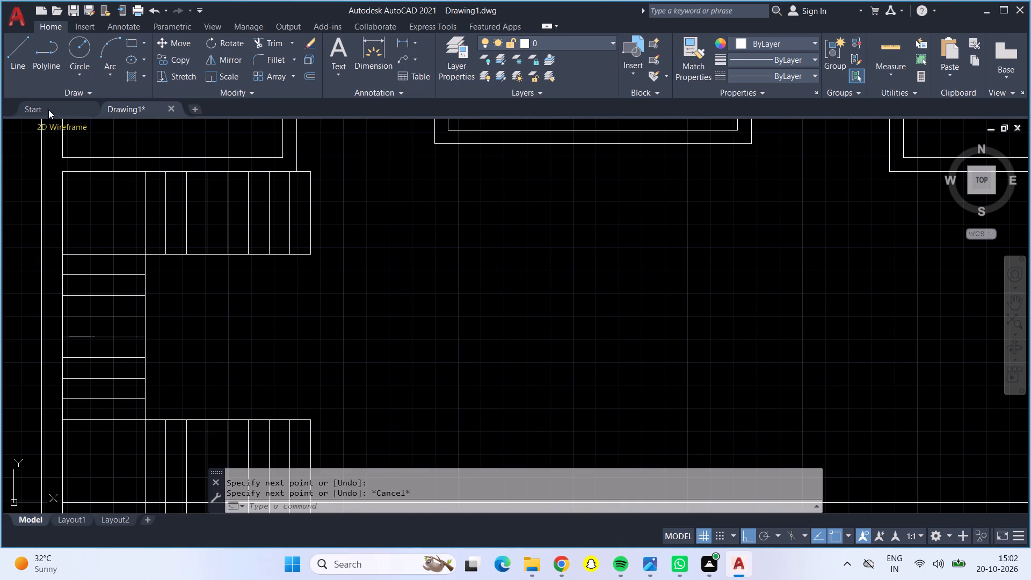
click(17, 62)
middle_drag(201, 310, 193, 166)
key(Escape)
Fence-trim the south flight's tread lines where they cross between the two lines of the south wall.
scroll(327, 303, up, 1)
scroll(322, 310, down, 2)
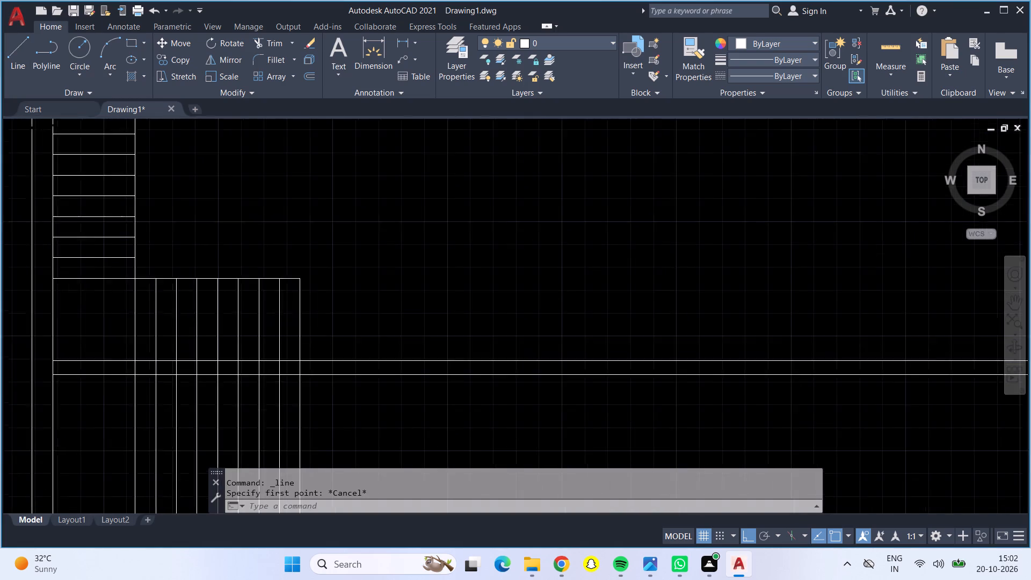
scroll(322, 310, down, 1)
scroll(330, 278, up, 2)
middle_drag(330, 320, 333, 255)
key(Escape)
click(278, 48)
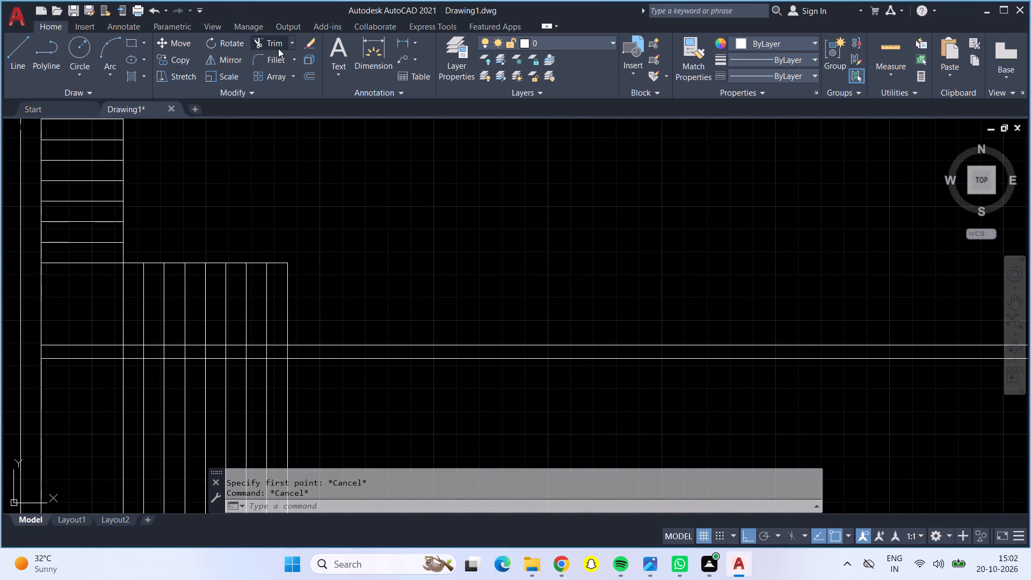
scroll(285, 357, up, 1)
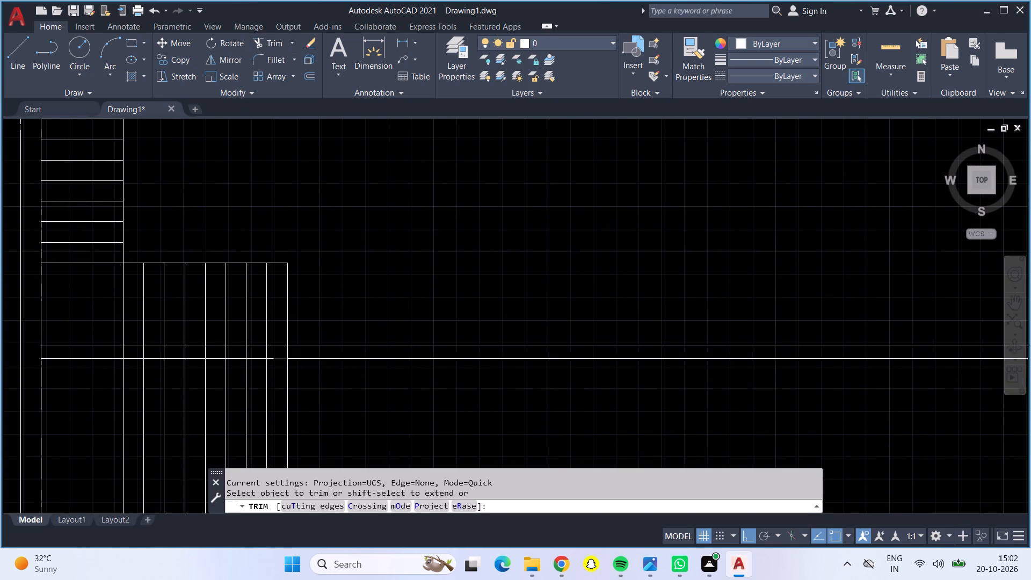
scroll(300, 356, down, 1)
scroll(300, 356, up, 2)
click(312, 343)
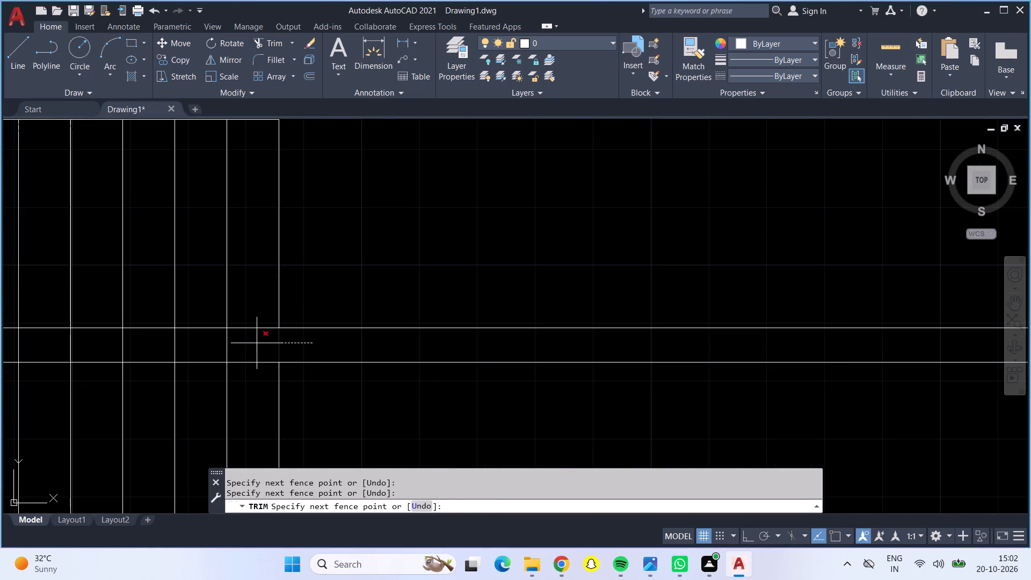
click(0, 348)
middle_drag(26, 350, 134, 350)
middle_drag(134, 350, 138, 350)
middle_drag(101, 344, 231, 347)
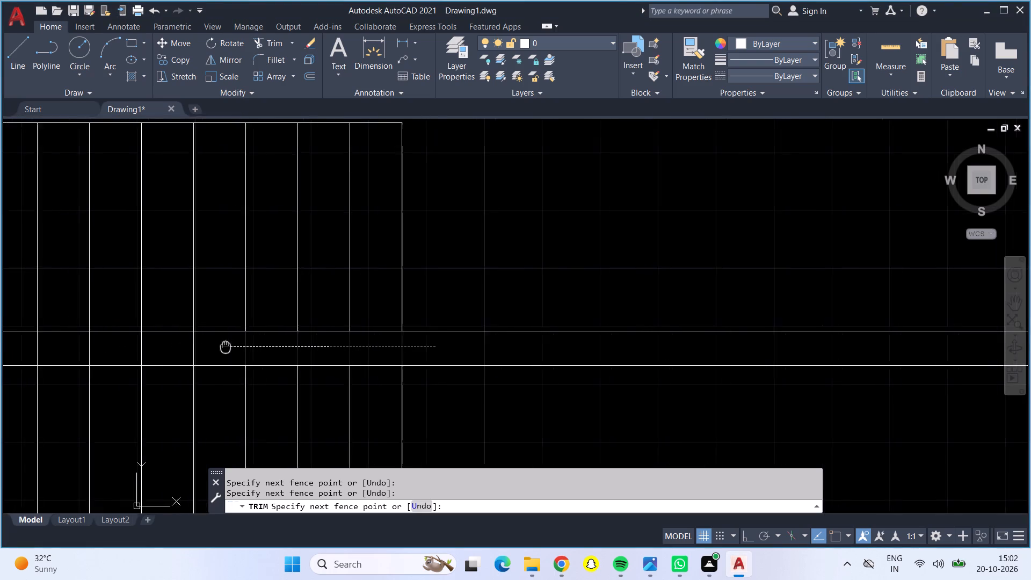
middle_drag(231, 347, 418, 354)
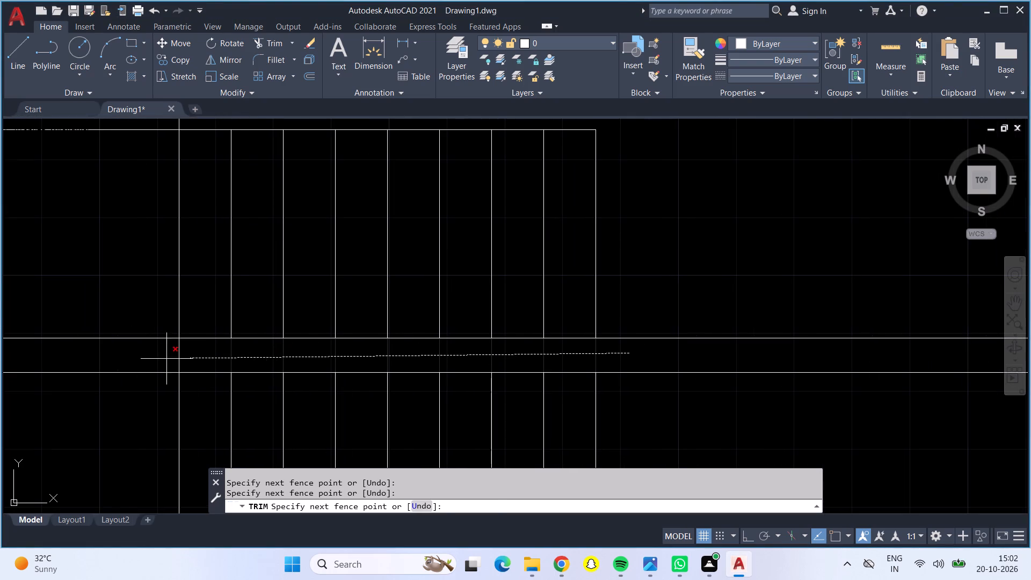
click(157, 358)
Fence-trim the south flight's vertical lines that extend south of the double wall.
scroll(186, 374, up, 1)
scroll(207, 391, down, 1)
scroll(207, 391, up, 1)
drag(109, 403, 272, 434)
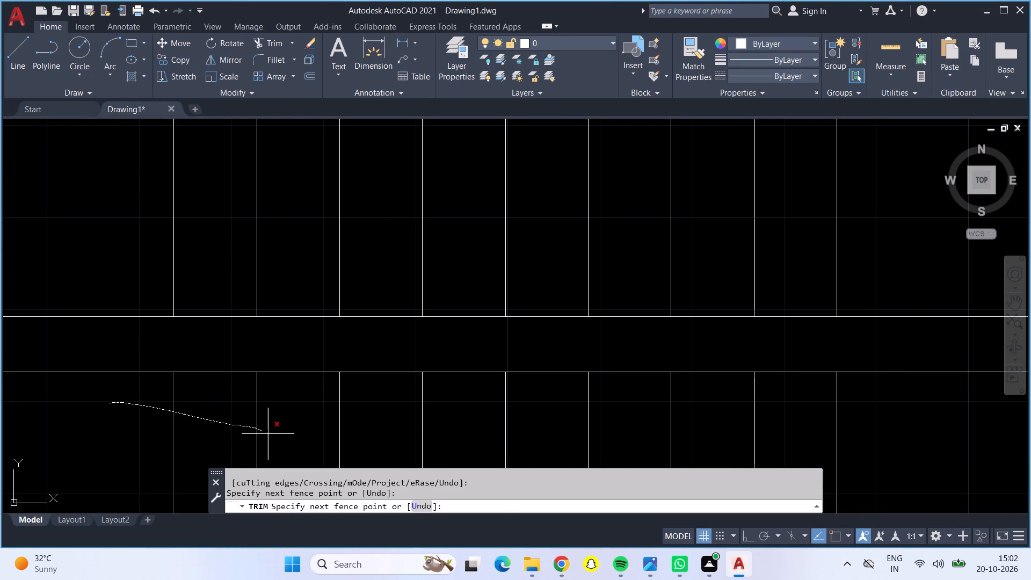
drag(272, 434, 866, 427)
scroll(859, 456, down, 1)
scroll(859, 463, up, 1)
scroll(859, 465, down, 2)
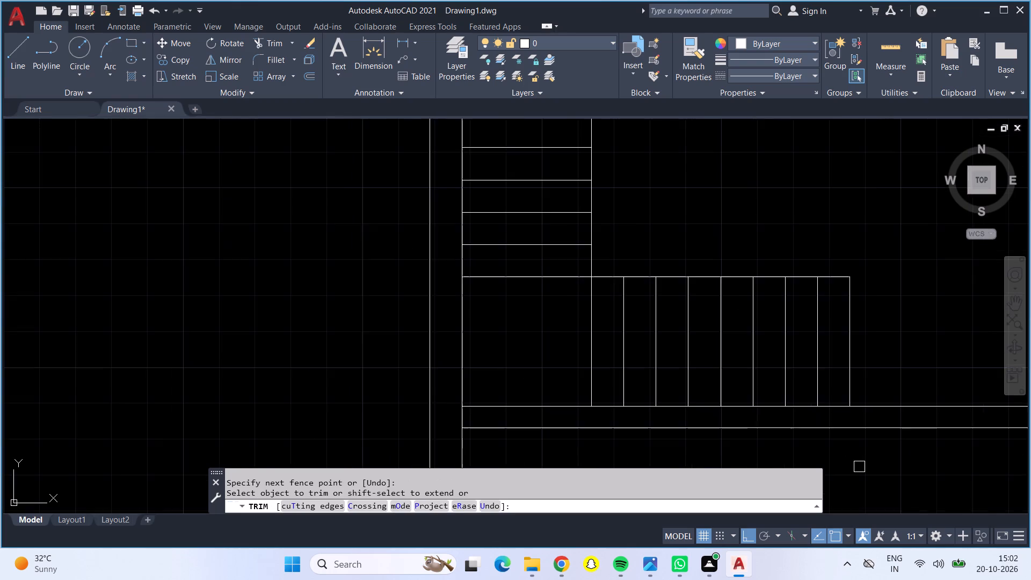
scroll(859, 467, down, 2)
scroll(840, 364, down, 1)
middle_drag(837, 359, 470, 317)
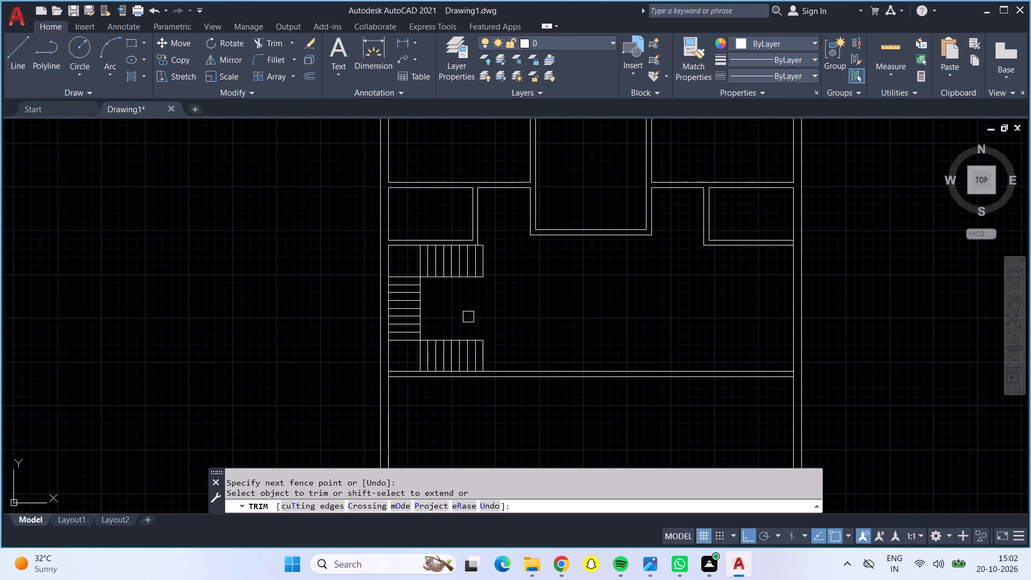
key(Escape)
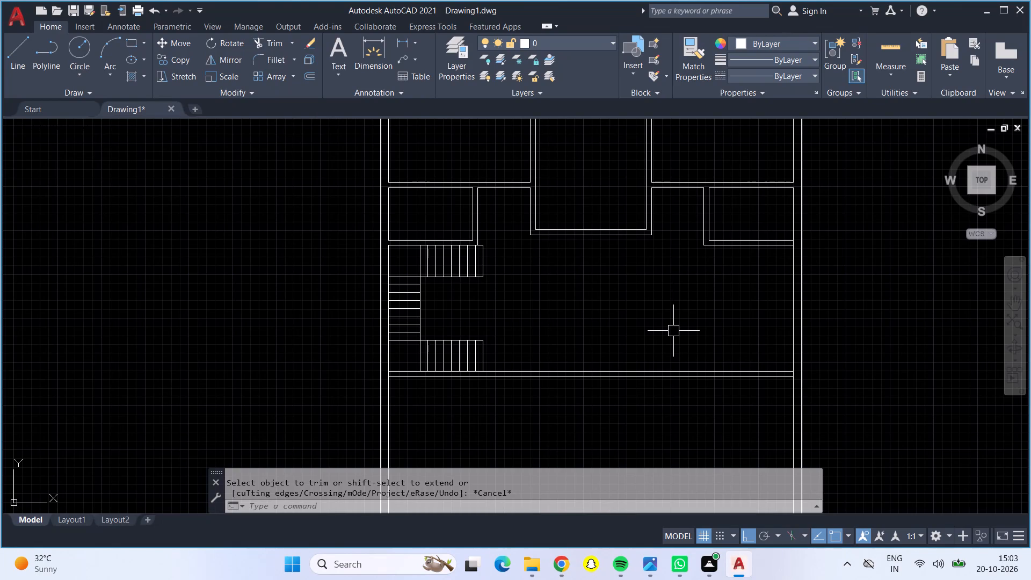
Measure the width and depth of the central room with the quick measure tool.
middle_drag(606, 163, 618, 233)
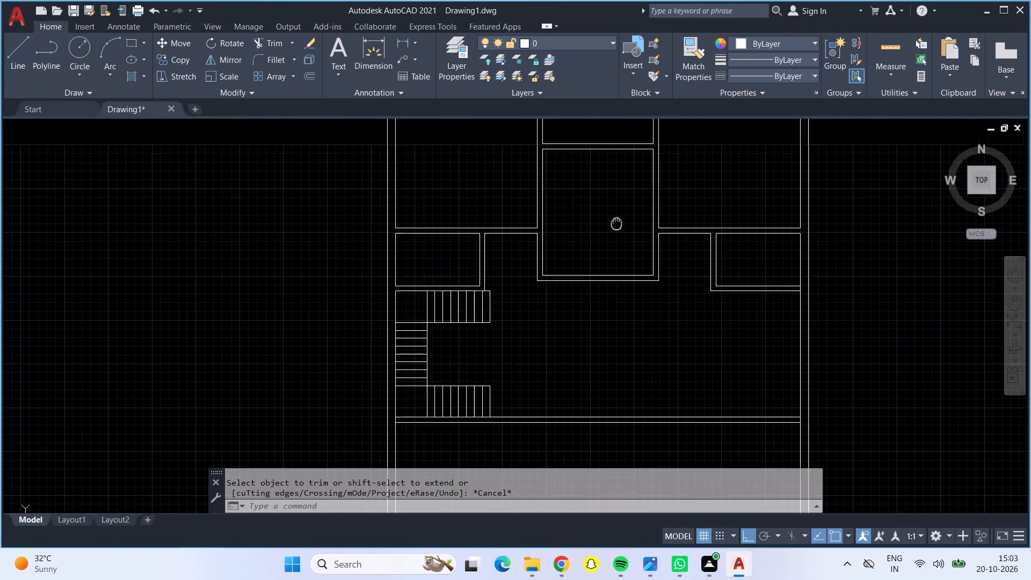
middle_drag(618, 233, 621, 279)
click(891, 50)
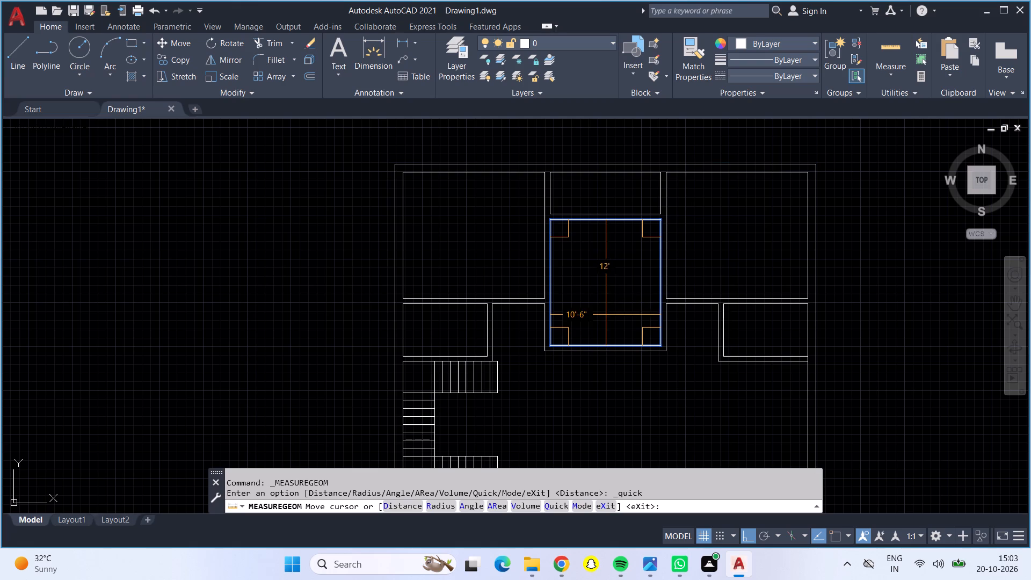
key(Escape)
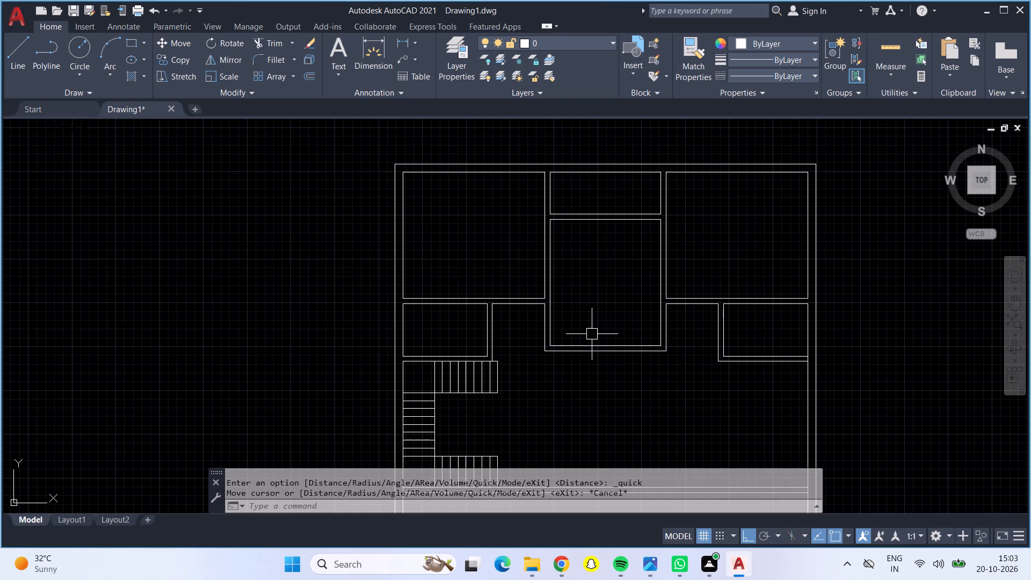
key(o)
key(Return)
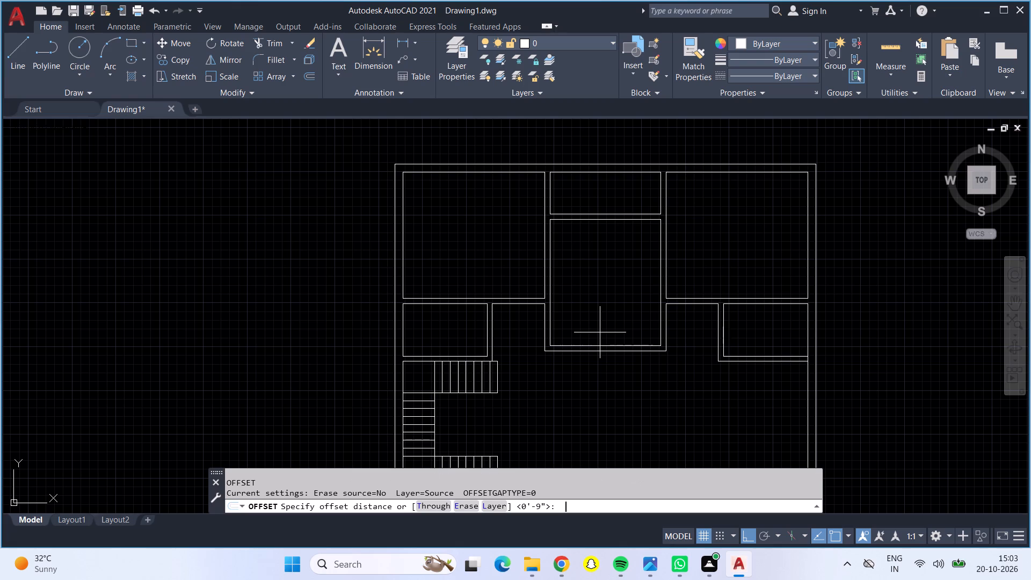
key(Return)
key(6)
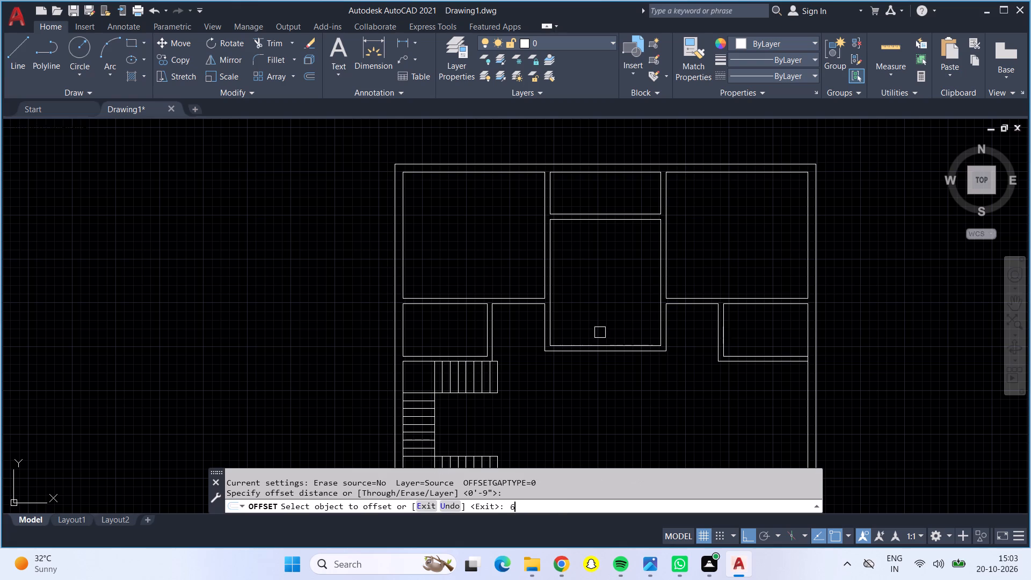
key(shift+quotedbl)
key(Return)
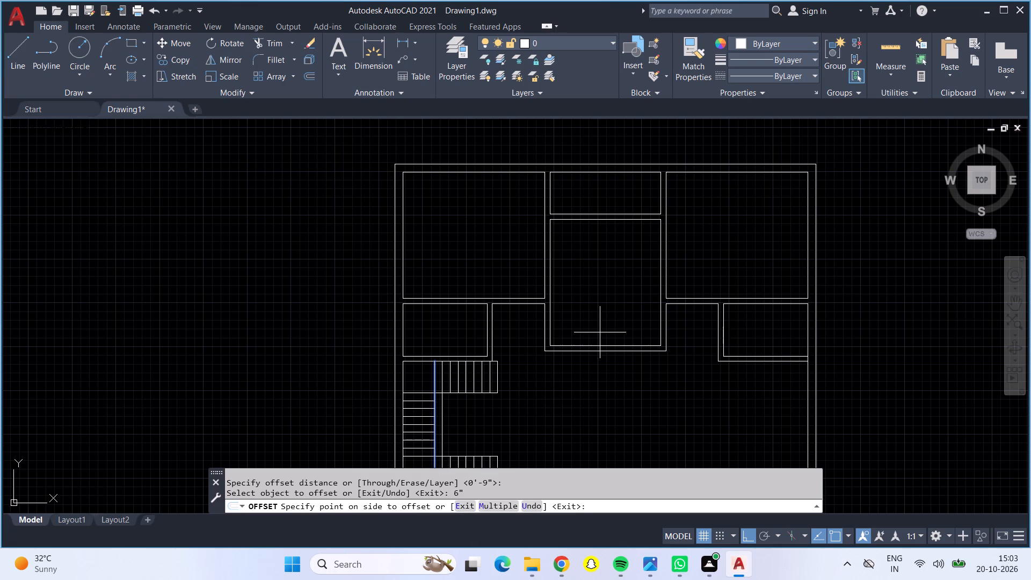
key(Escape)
Offset the inner south wall line of the central room 6" north into the room.
key(o)
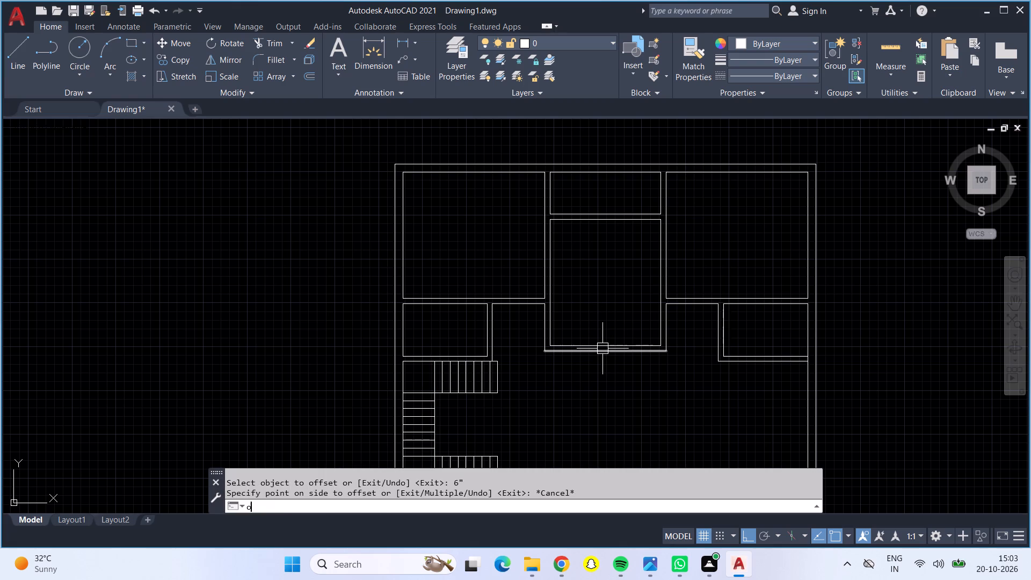
key(Return)
text(6")
key(Return)
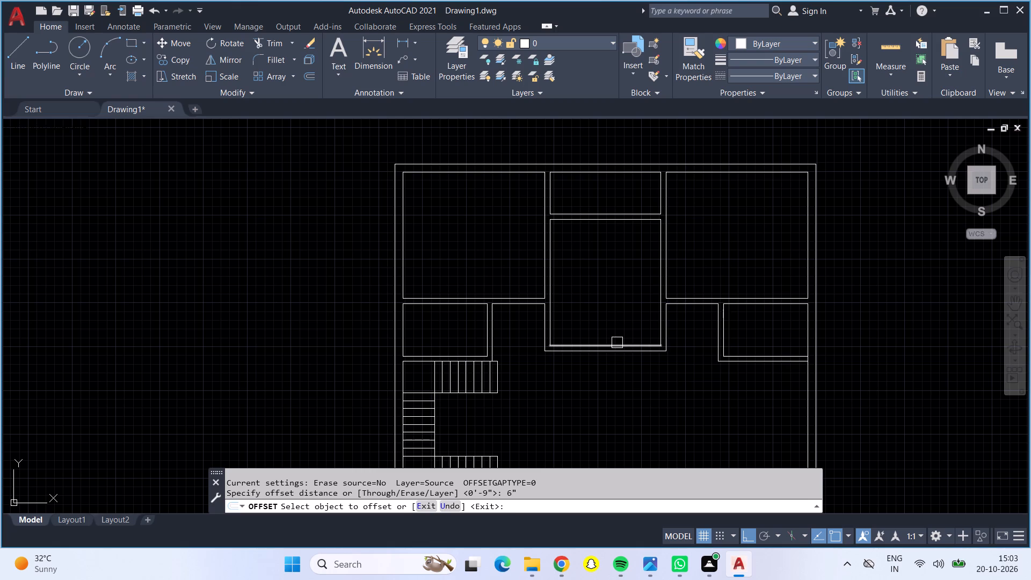
click(617, 343)
click(615, 309)
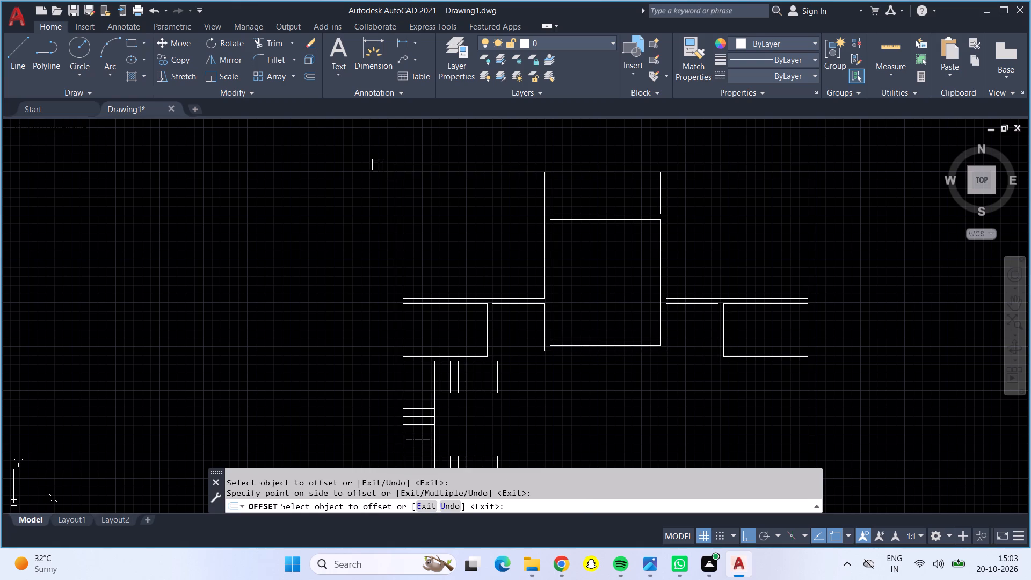
Remove the outermost south wall line of the central room with Trim.
click(268, 39)
scroll(547, 337, up, 1)
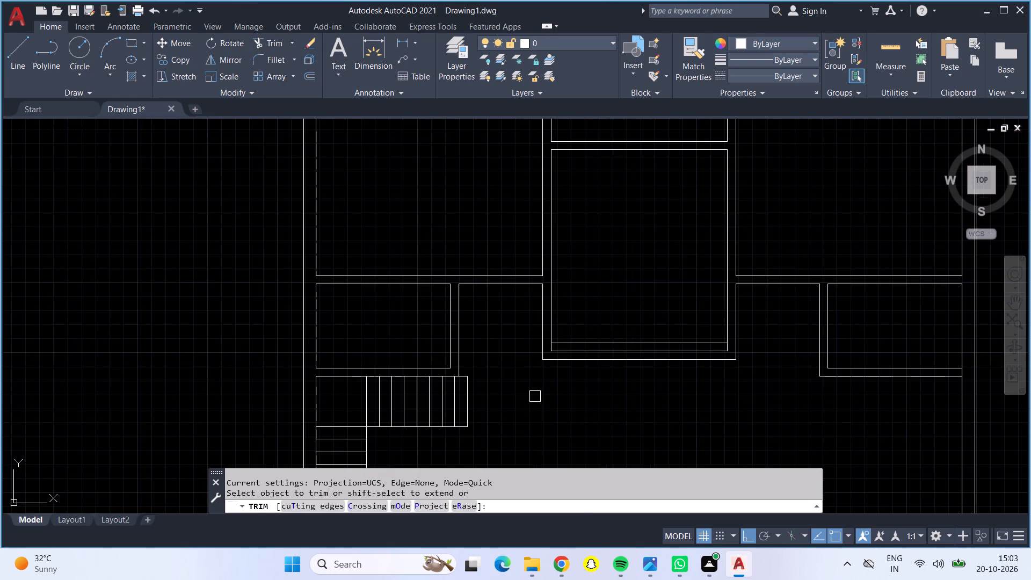
scroll(543, 386, up, 2)
click(602, 321)
scroll(608, 346, down, 1)
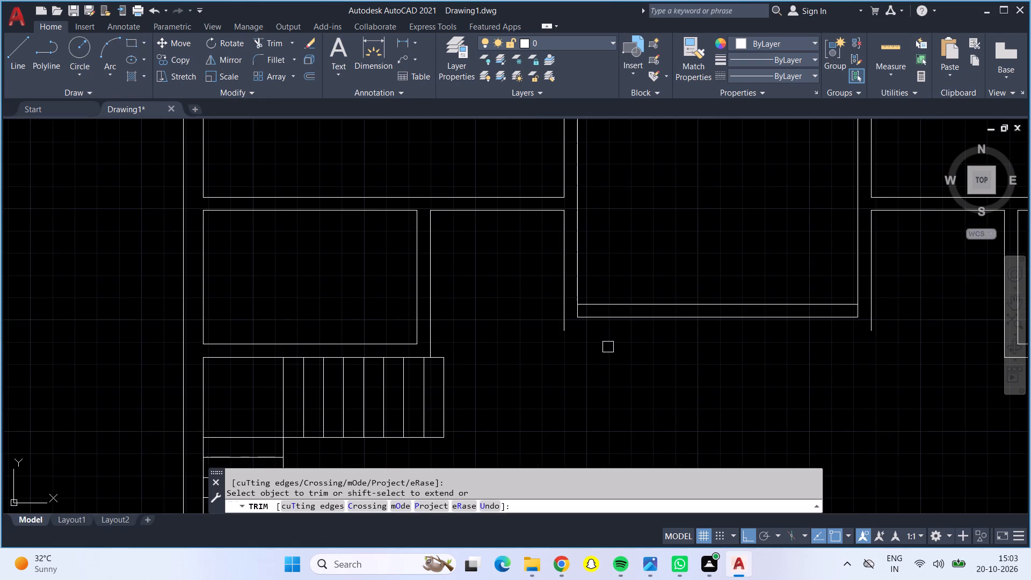
middle_drag(608, 347, 451, 354)
key(Escape)
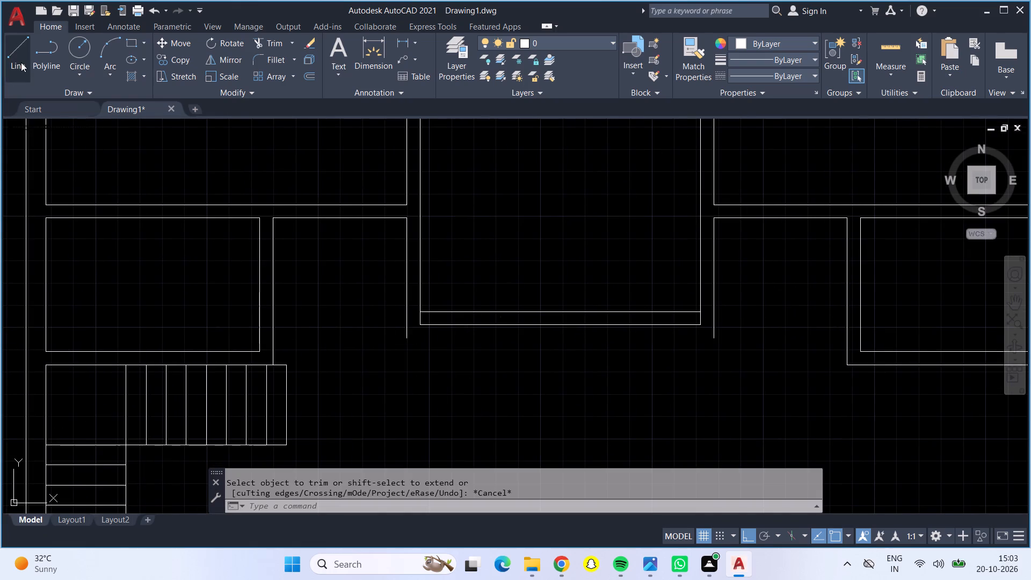
Draw short lines joining both ends of the central room's new outer south wall line to the outer side wall lines.
click(21, 62)
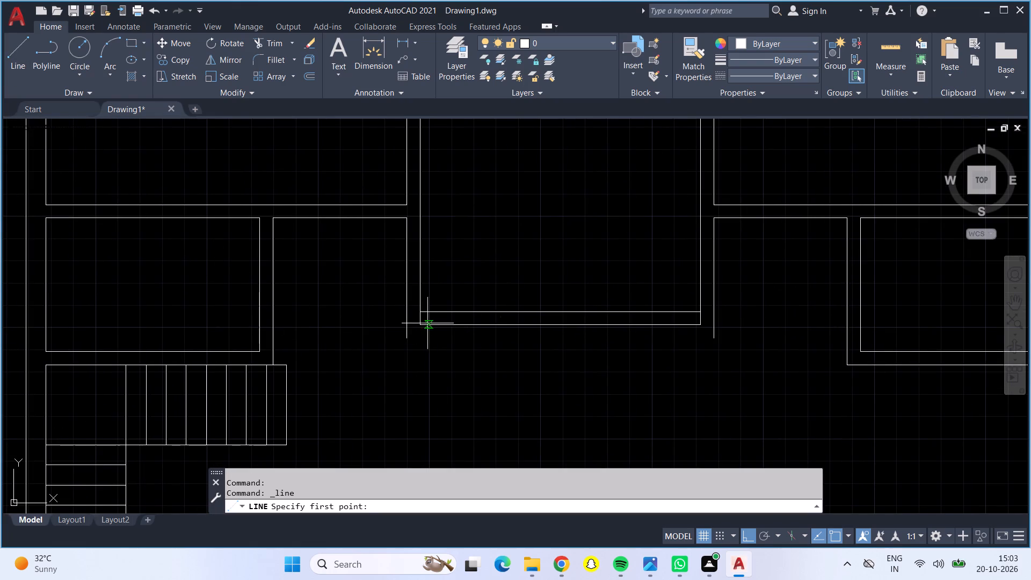
click(418, 323)
click(404, 323)
key(Escape)
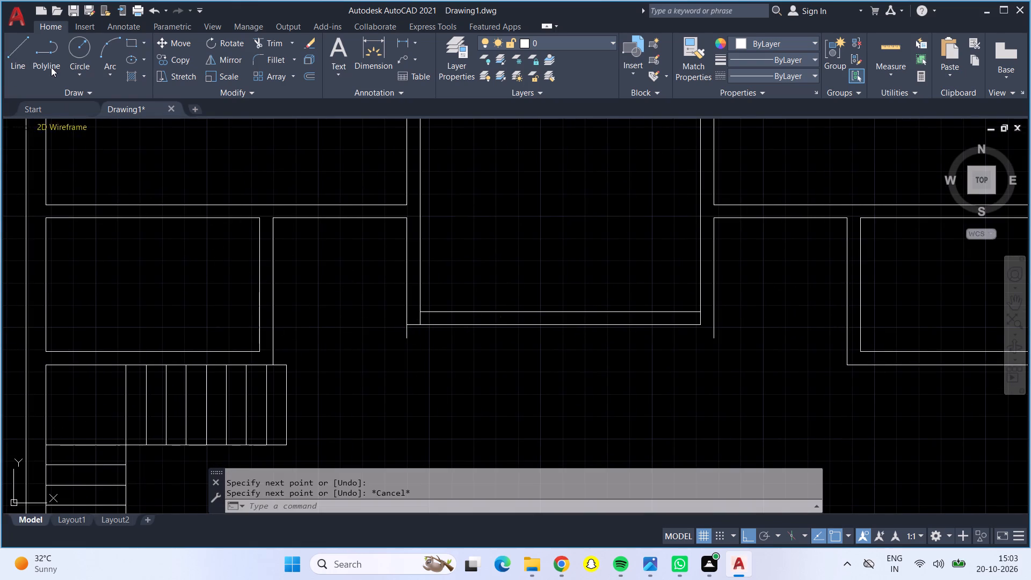
drag(23, 51, 31, 60)
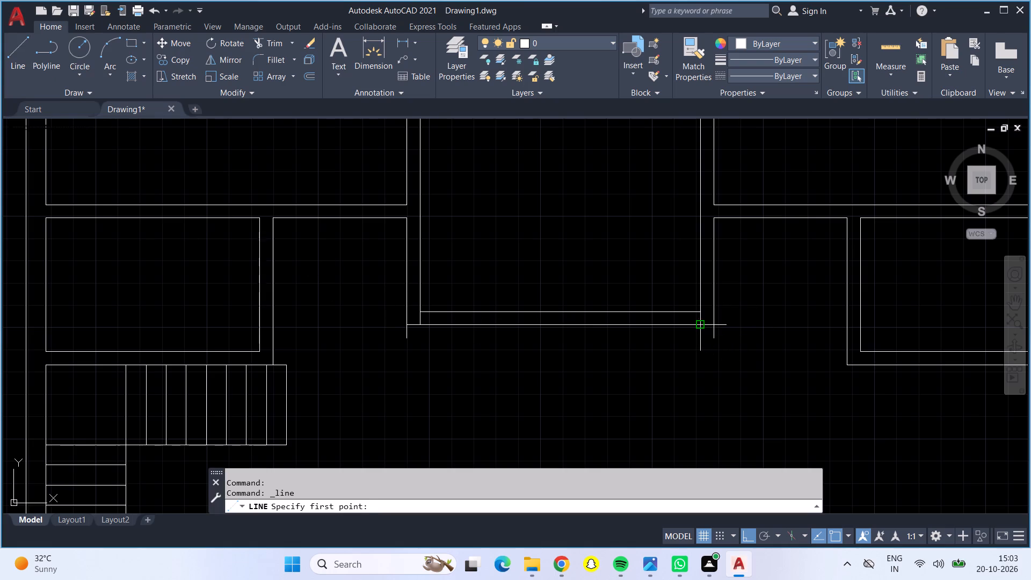
click(701, 324)
click(714, 324)
key(Escape)
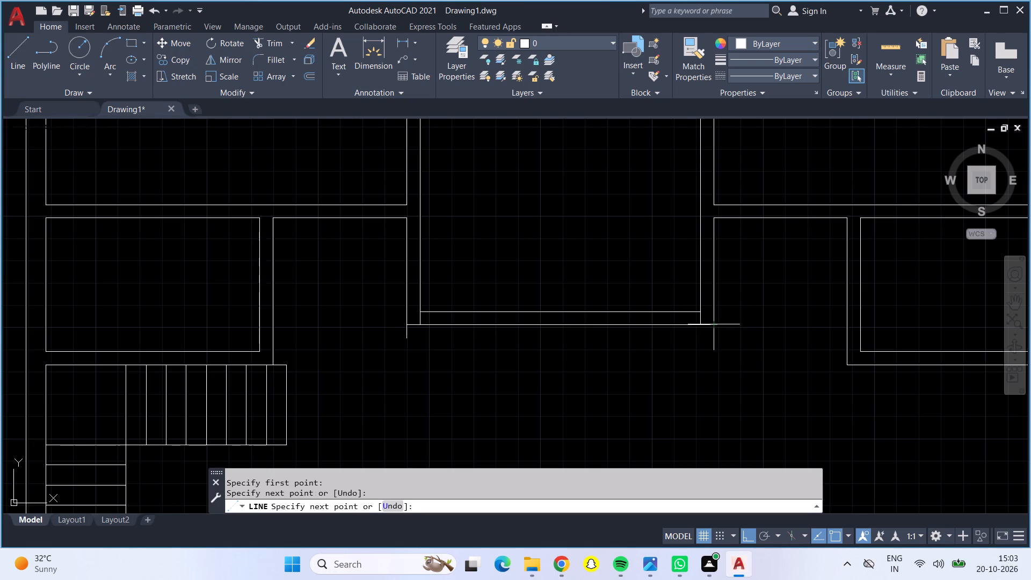
Trim the overhanging outer and inner side wall line ends at the central room's southwest and southeast corners.
click(274, 43)
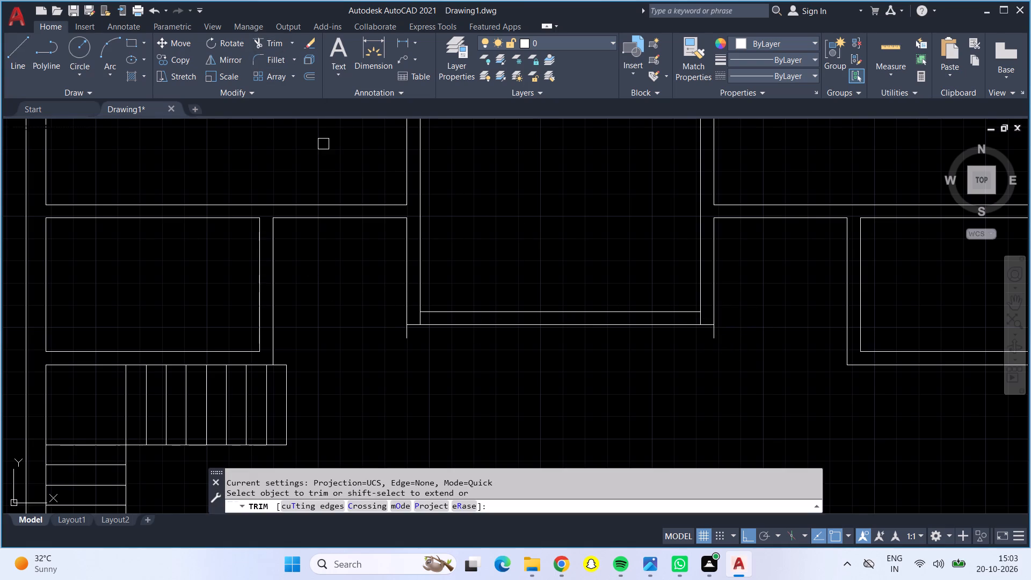
click(407, 334)
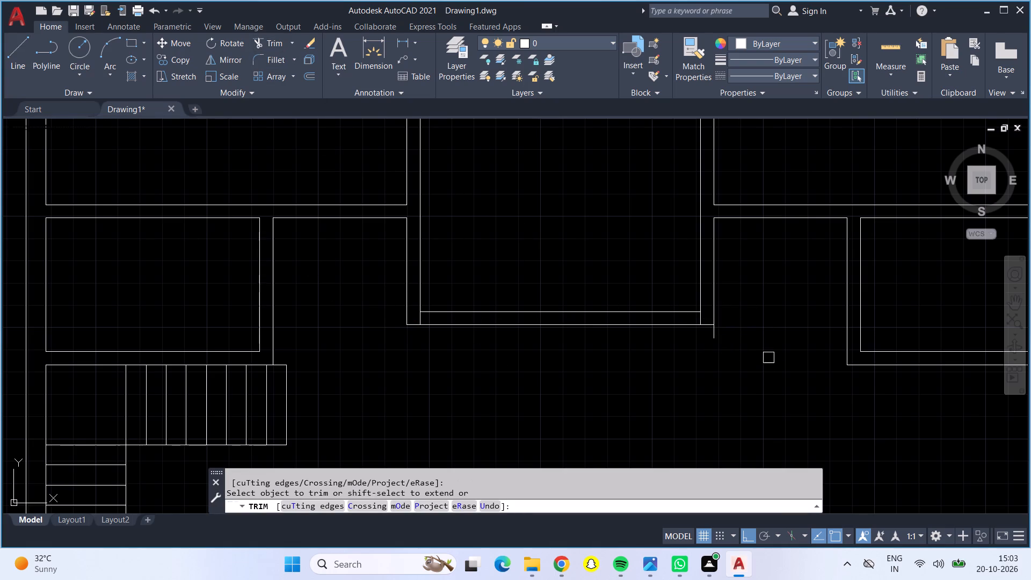
click(711, 337)
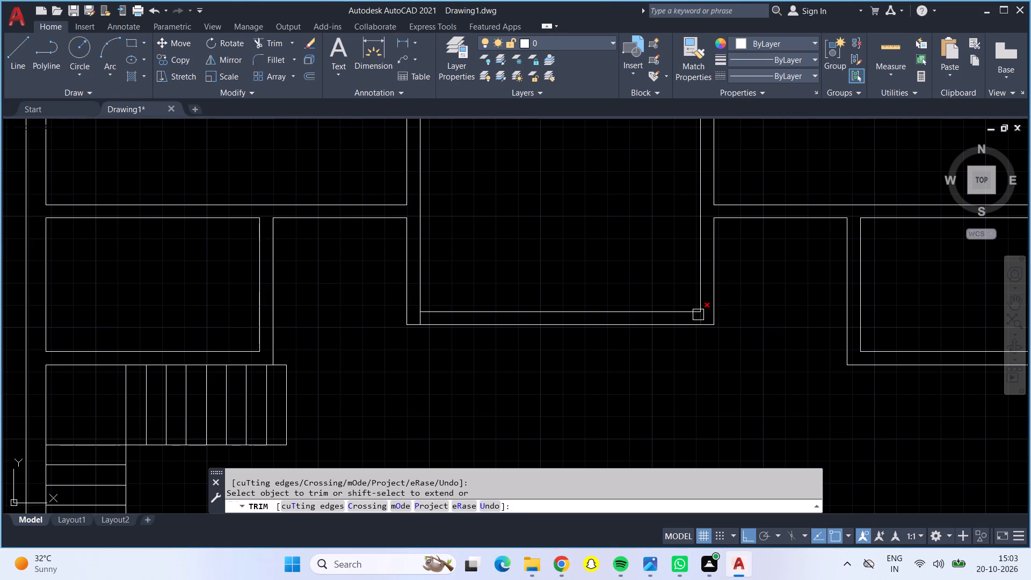
click(698, 315)
drag(420, 315, 419, 322)
scroll(533, 255, down, 1)
middle_drag(533, 219, 551, 355)
scroll(551, 357, down, 1)
middle_drag(551, 357, 535, 297)
key(Escape)
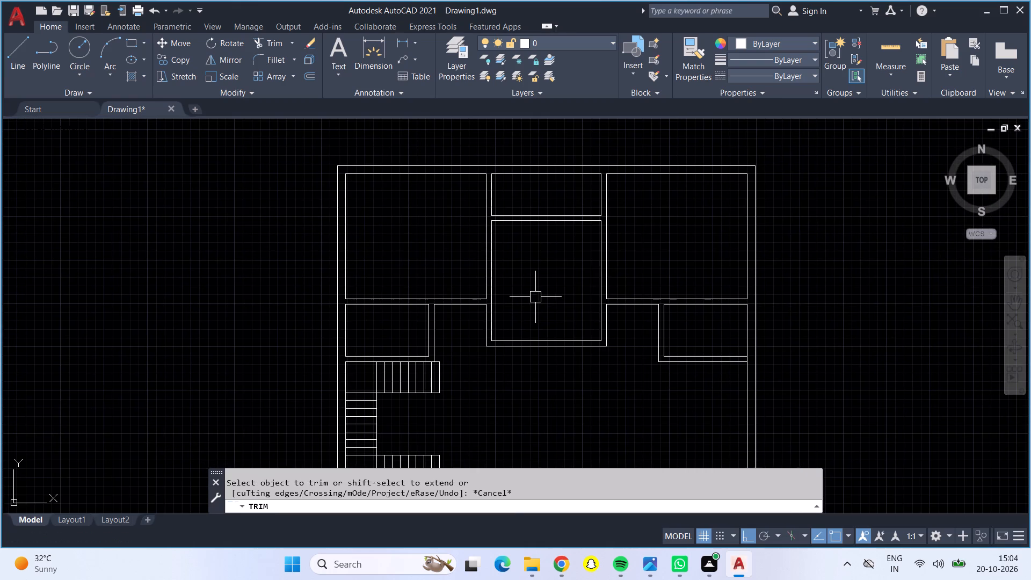
Start an Offset for the open area south of the staircase's double wall.
middle_drag(558, 326, 547, 228)
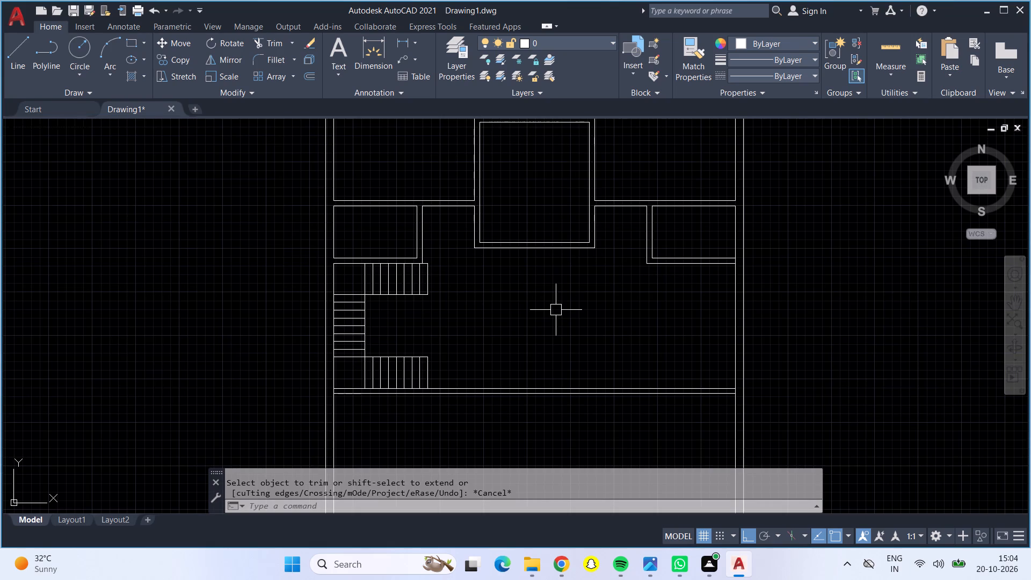
middle_drag(550, 324, 550, 204)
middle_drag(552, 400, 552, 392)
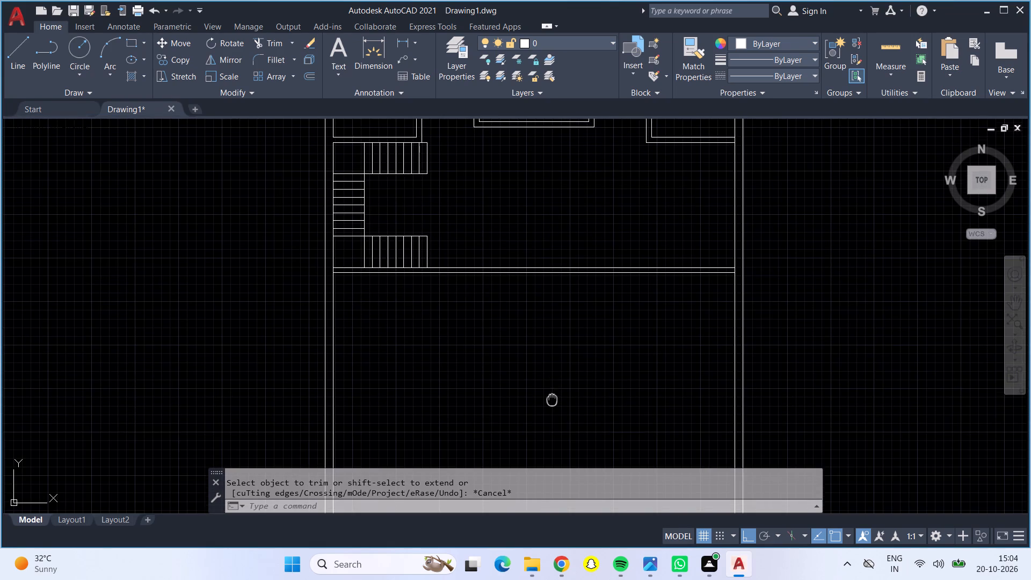
middle_drag(552, 392, 562, 274)
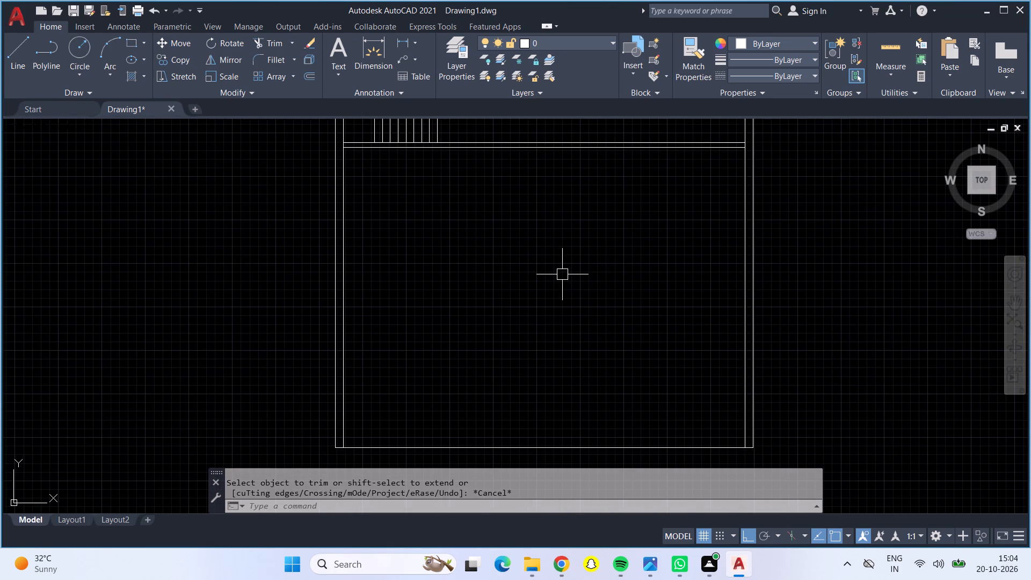
key(o)
key(Return)
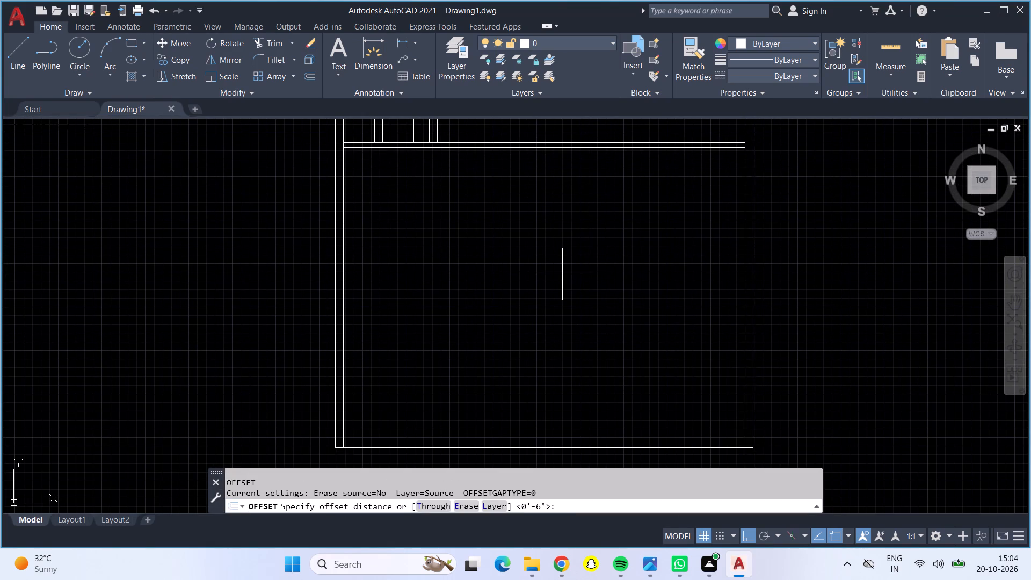
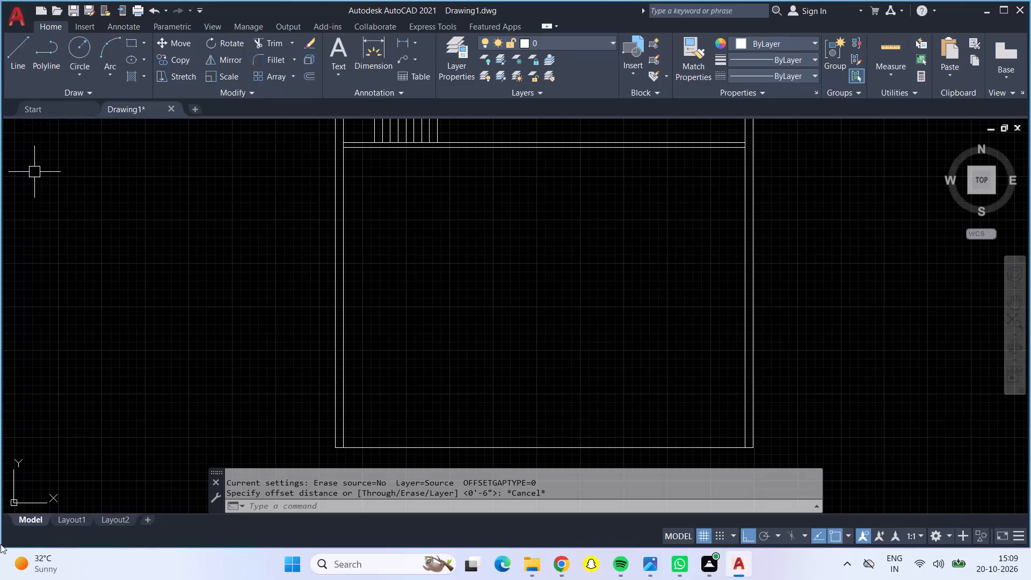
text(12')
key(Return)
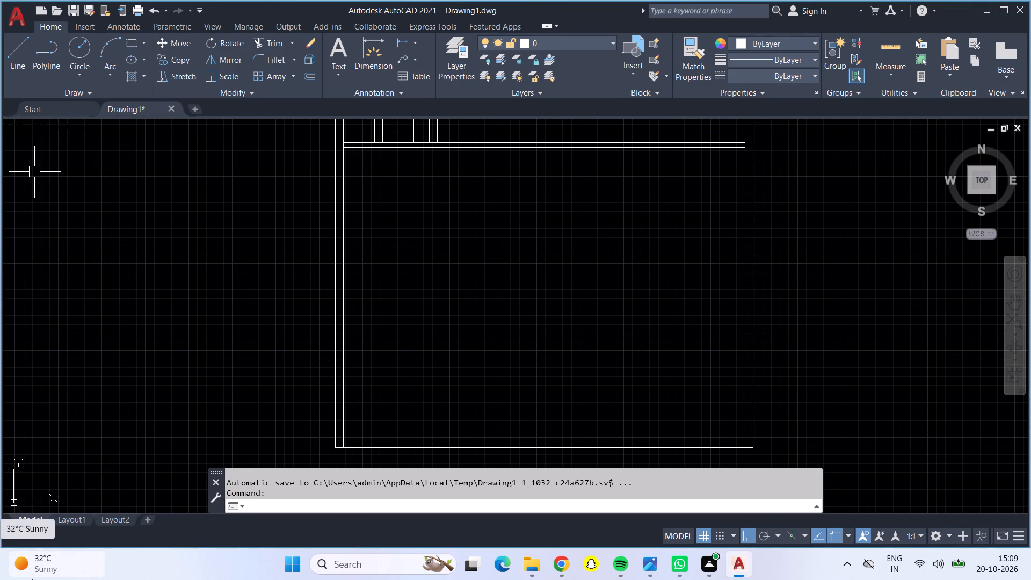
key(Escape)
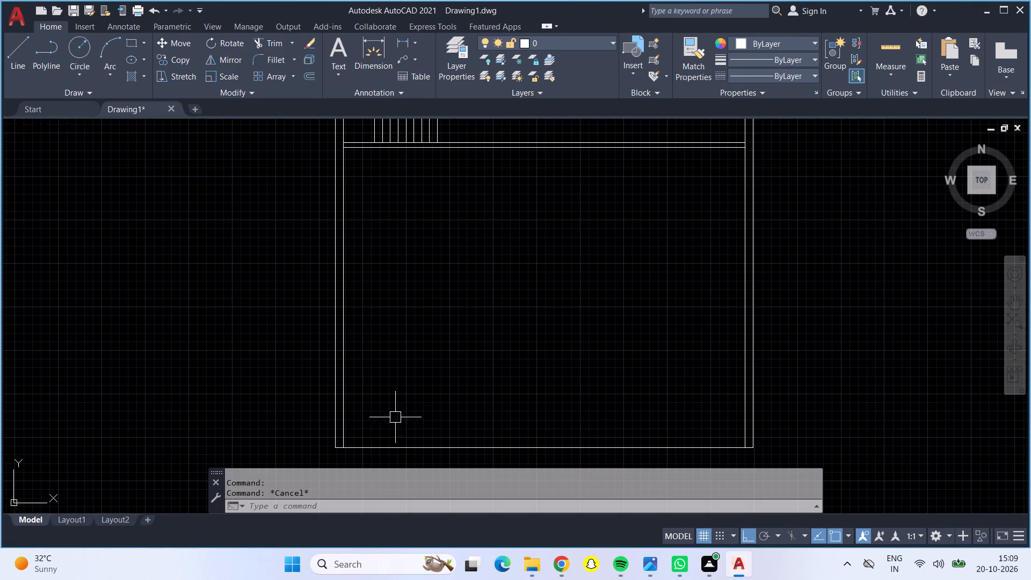
Offset the three lower line segments of the double wall south of the staircase 5' to the south.
key(o)
key(Return)
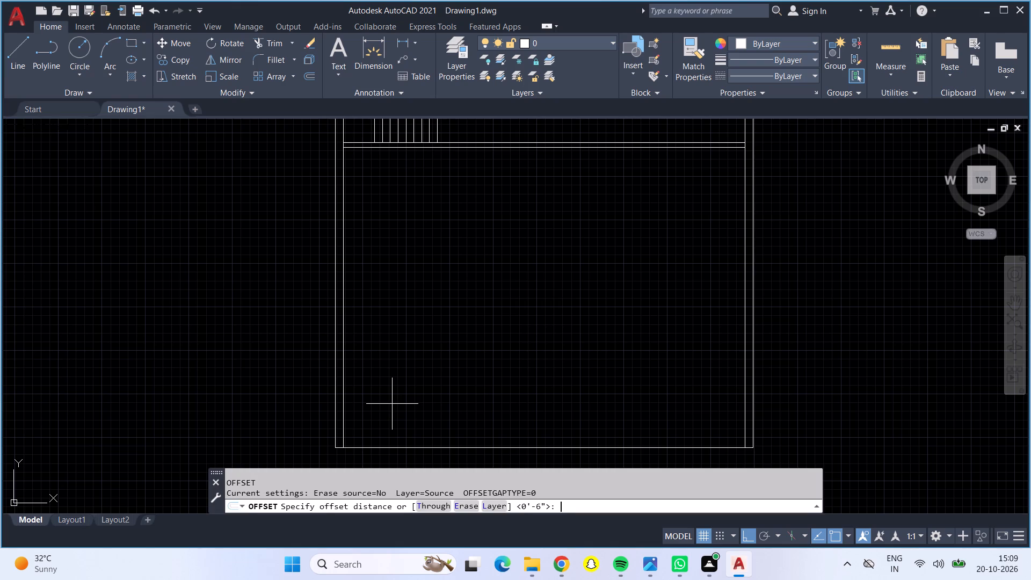
text(5')
key(Return)
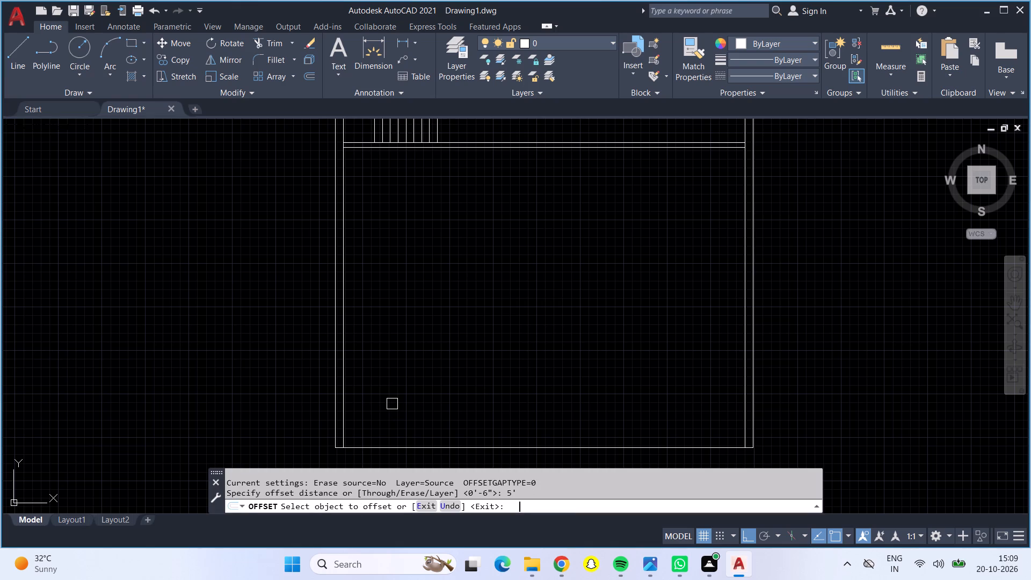
click(458, 149)
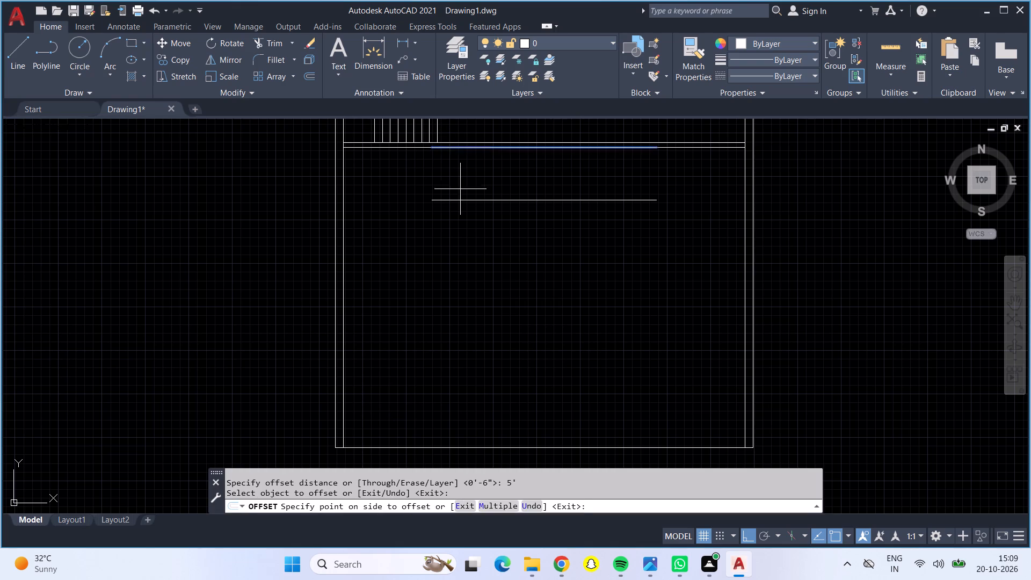
click(460, 191)
click(410, 153)
click(407, 198)
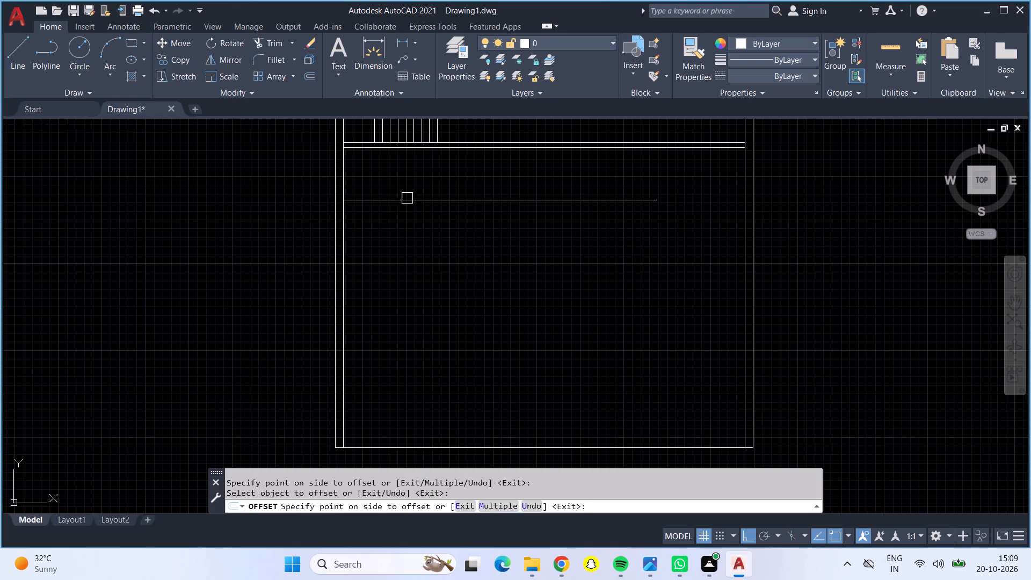
click(711, 146)
click(717, 204)
key(Escape)
Erase the middle segment of the newly offset line, keeping the short east and west pieces.
click(598, 193)
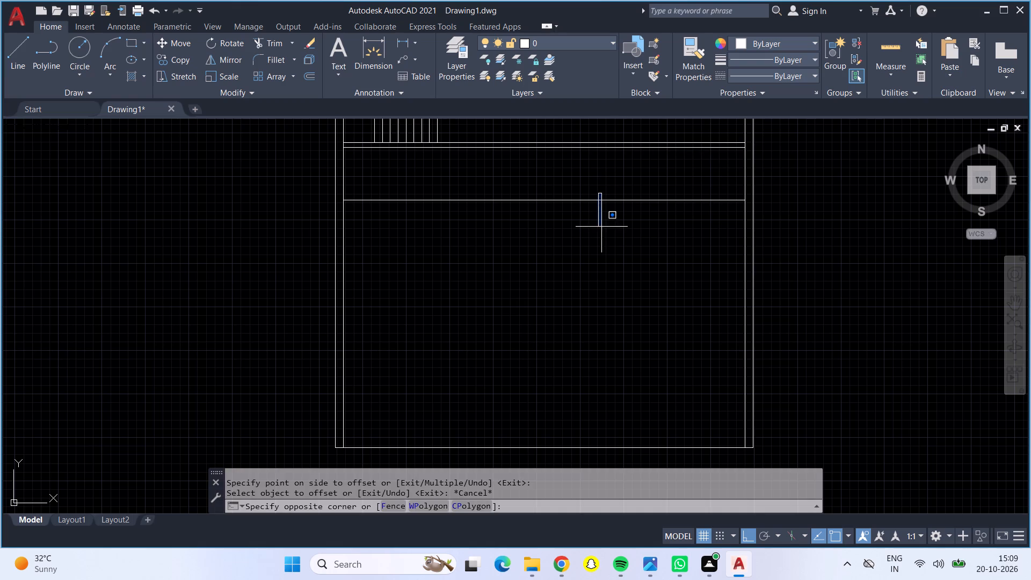
click(599, 230)
click(595, 200)
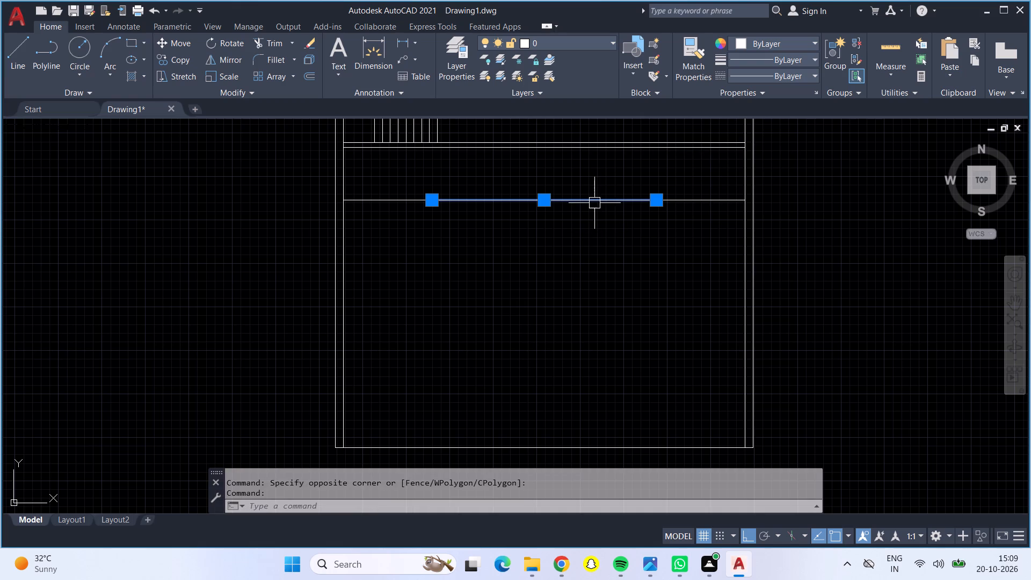
key(Delete)
key(Escape)
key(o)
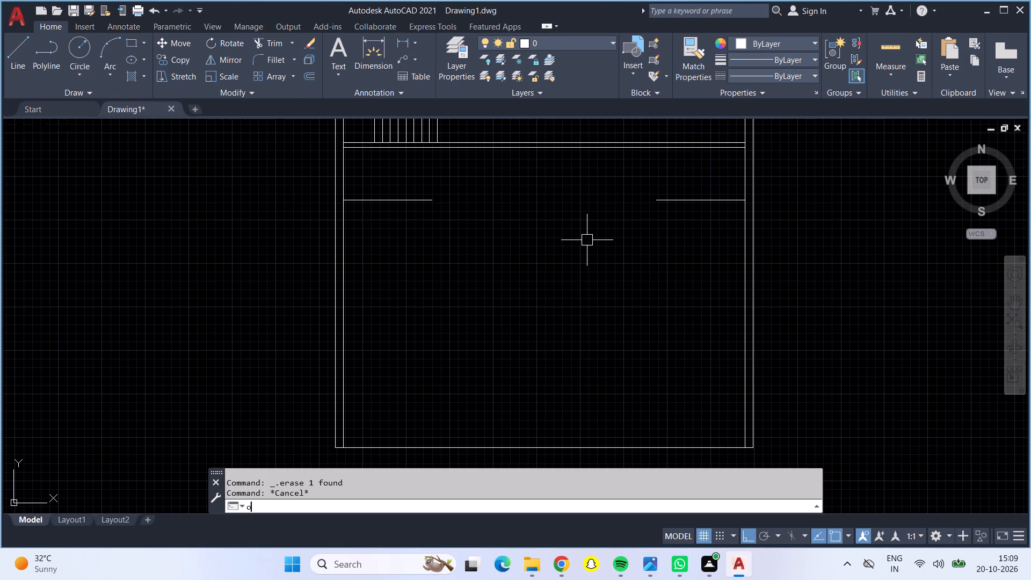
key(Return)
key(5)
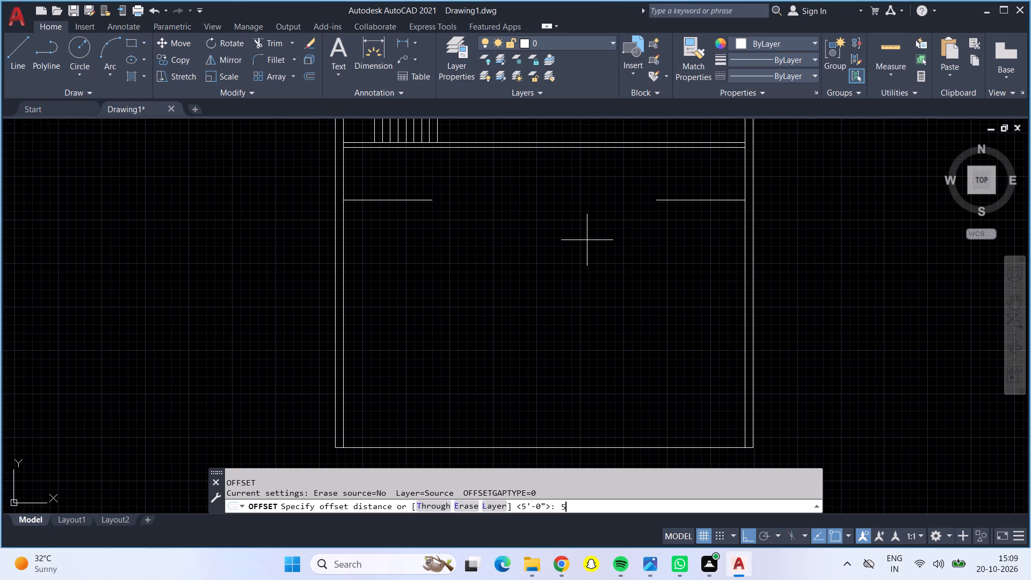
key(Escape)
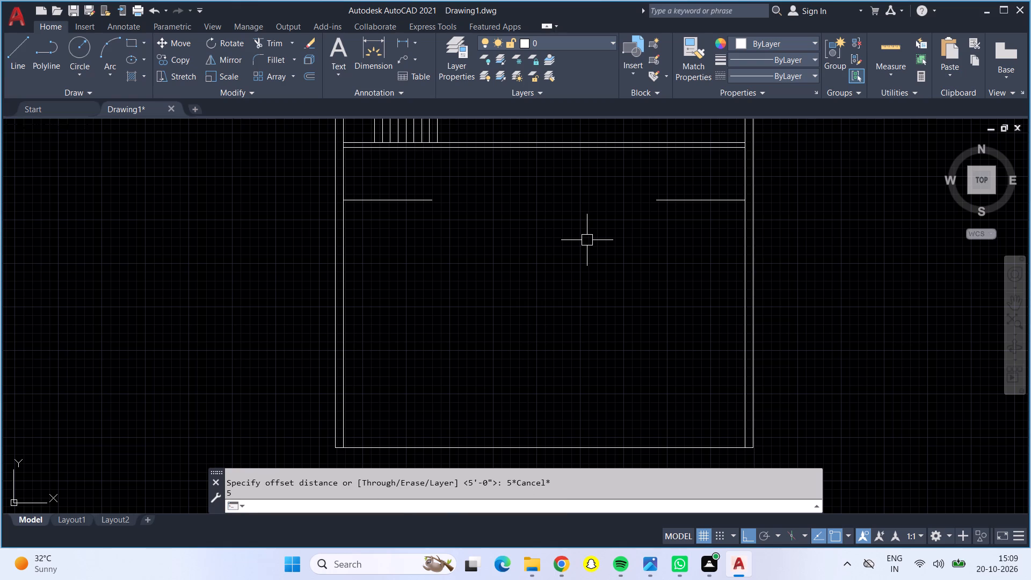
Offset the short east and west wall lines 6" to the south to give them wall thickness.
key(o)
key(Return)
text(6")
key(Return)
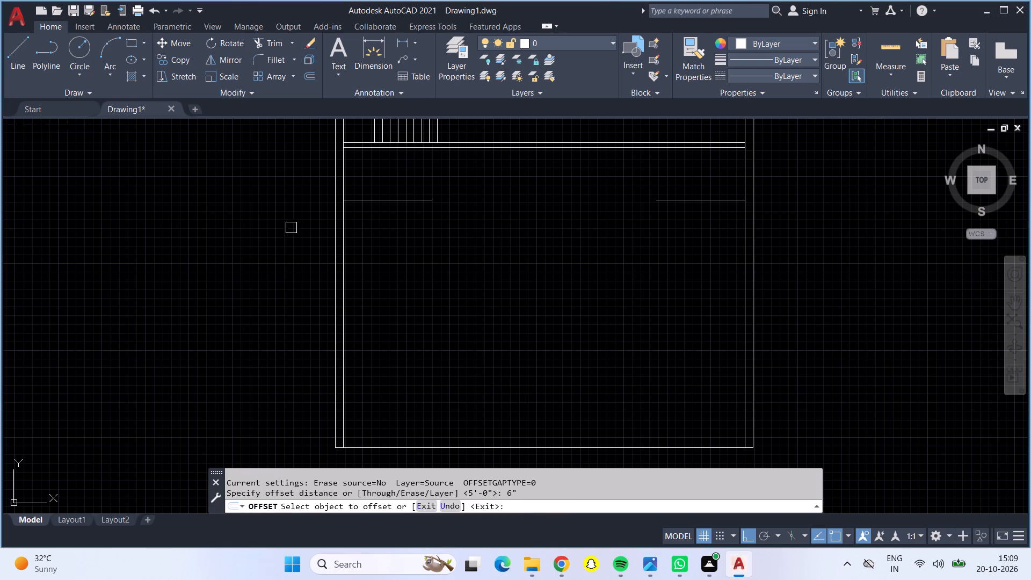
click(382, 201)
click(379, 277)
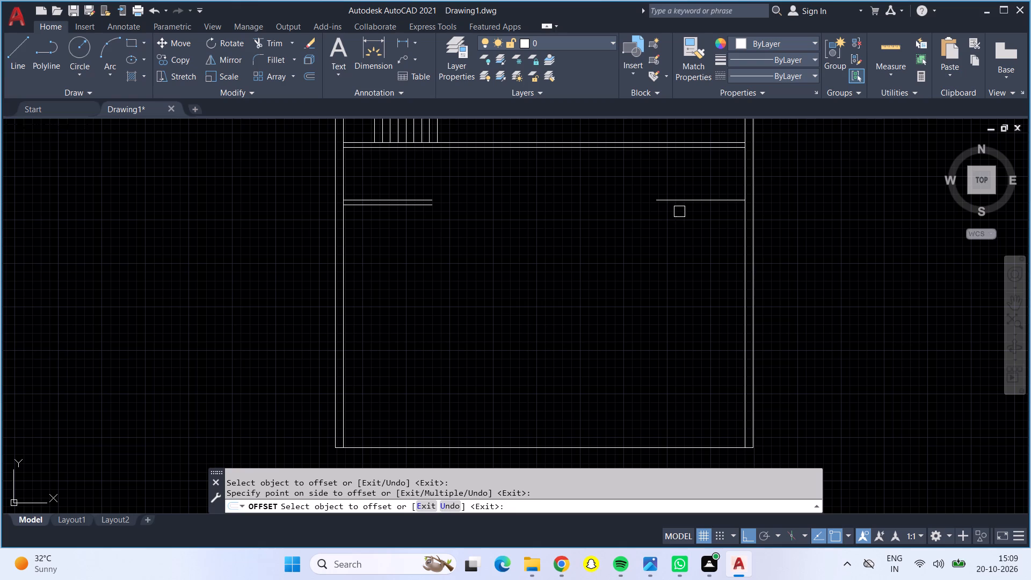
click(684, 202)
click(680, 238)
key(Escape)
Offset the inner lines of the west and east outer walls 8' toward the inside of the house.
key(o)
key(Return)
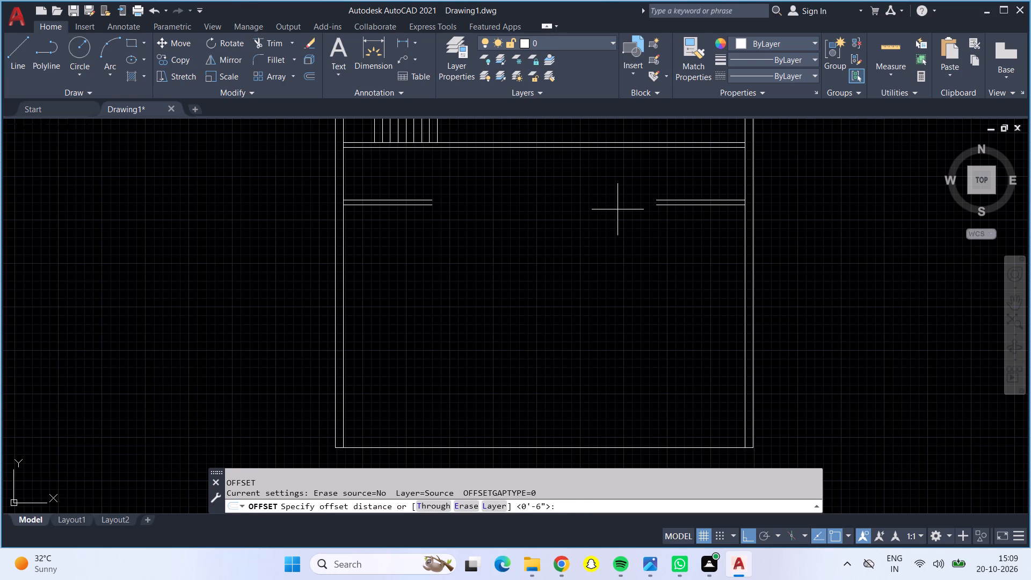
text(8')
key(Return)
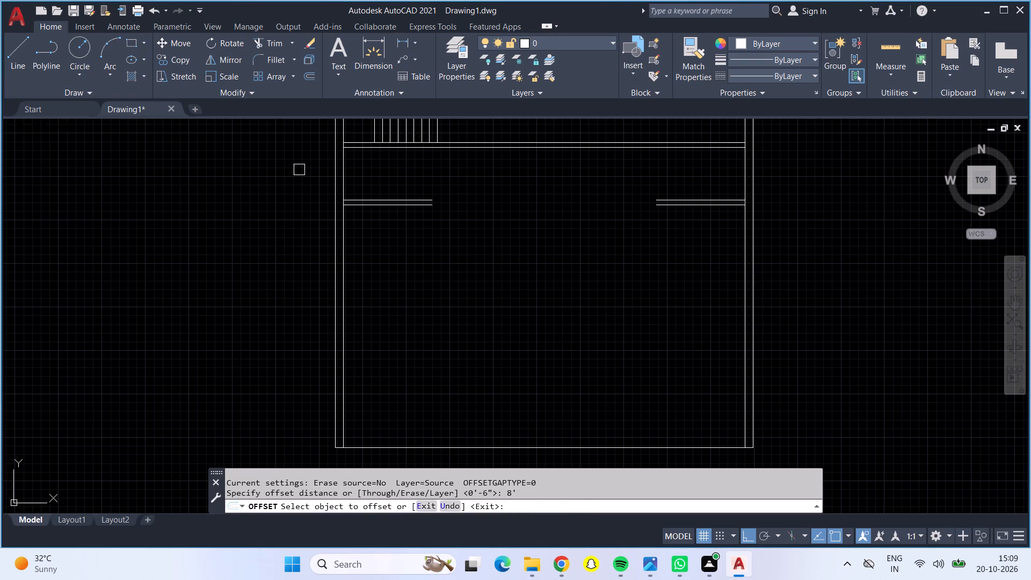
click(345, 170)
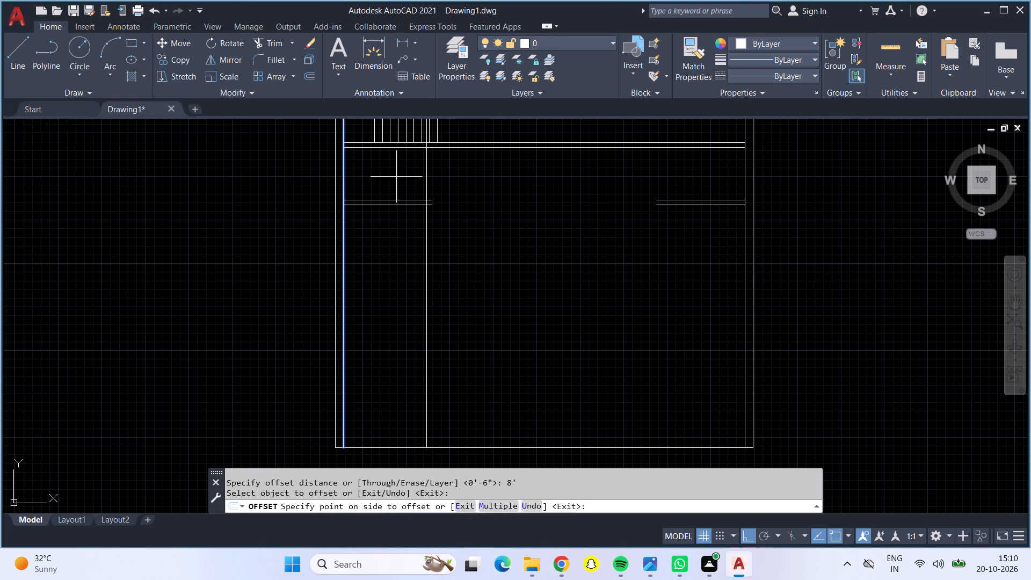
click(396, 177)
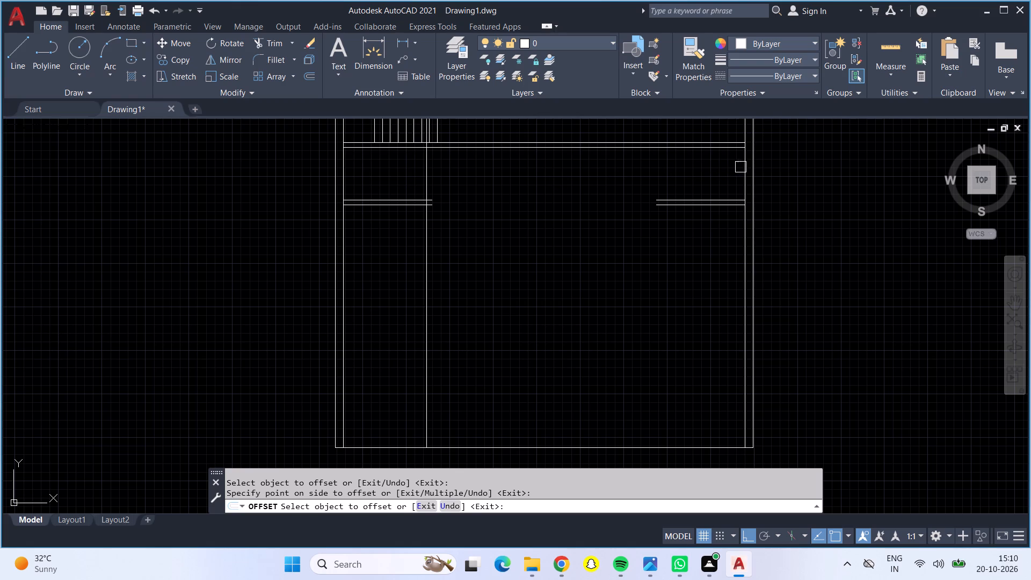
drag(740, 167, 732, 167)
drag(714, 167, 707, 167)
key(Escape)
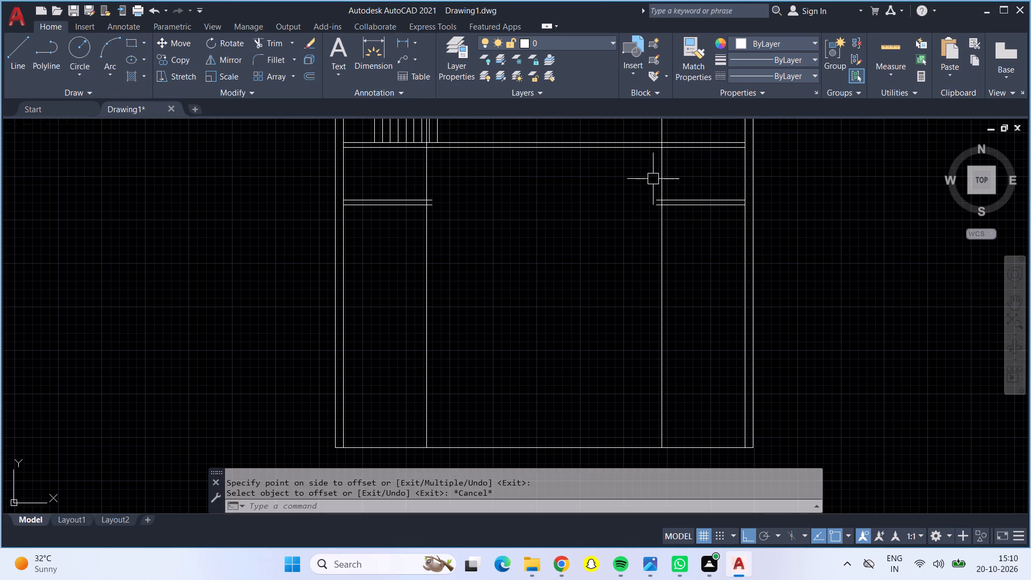
Offset both new vertical lines 6" toward the centre of the plan to form double walls.
key(o)
key(Return)
text(6")
key(Return)
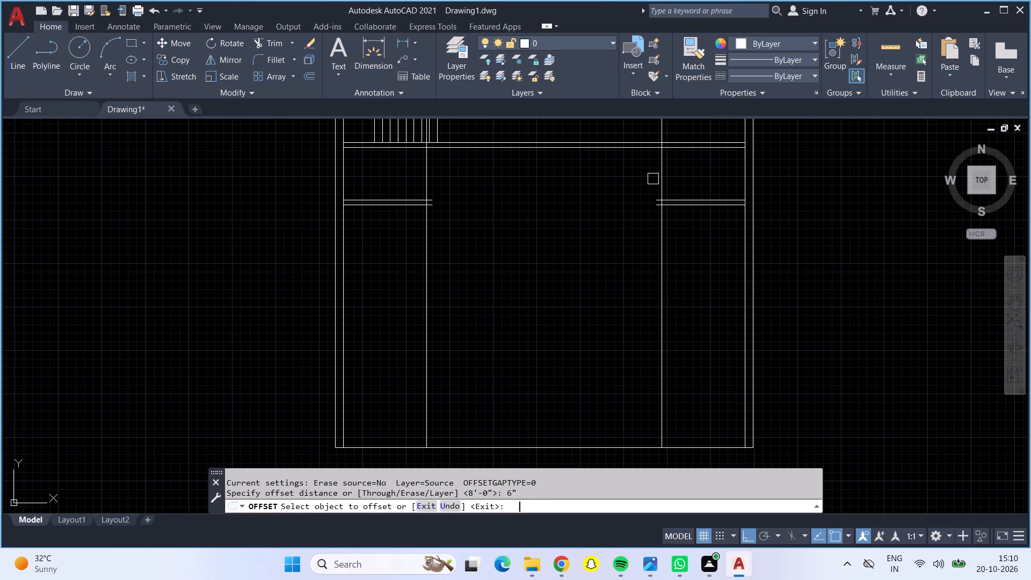
click(663, 175)
click(619, 174)
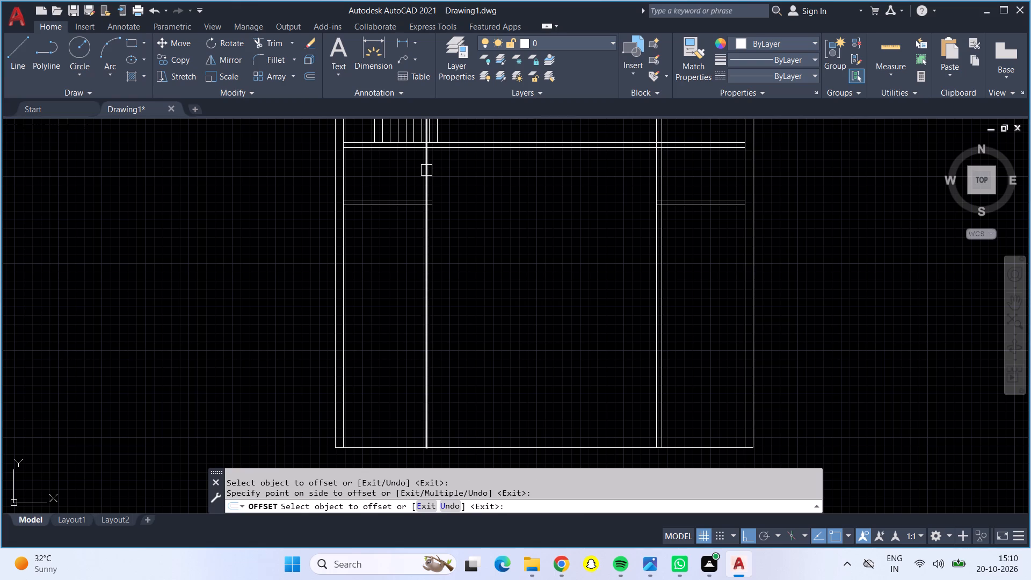
click(425, 170)
click(477, 196)
key(Escape)
Trim the west pair of vertical wall lines south of the small west room's bottom wall.
middle_drag(477, 196, 481, 331)
click(274, 45)
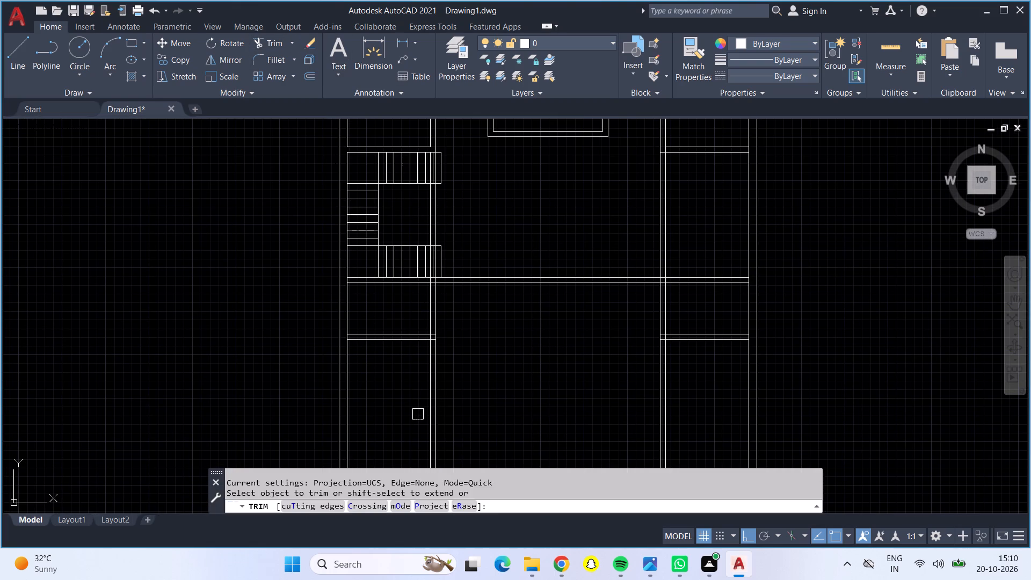
drag(433, 409, 487, 413)
drag(403, 392, 456, 403)
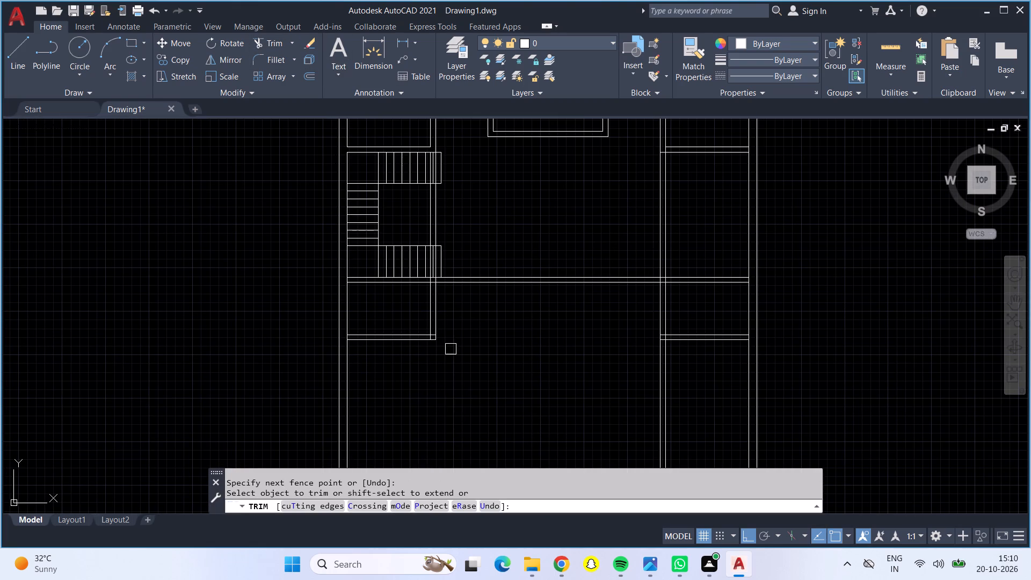
Trim the west pair of vertical lines where they pass through the double wall below the staircase.
scroll(444, 272, up, 3)
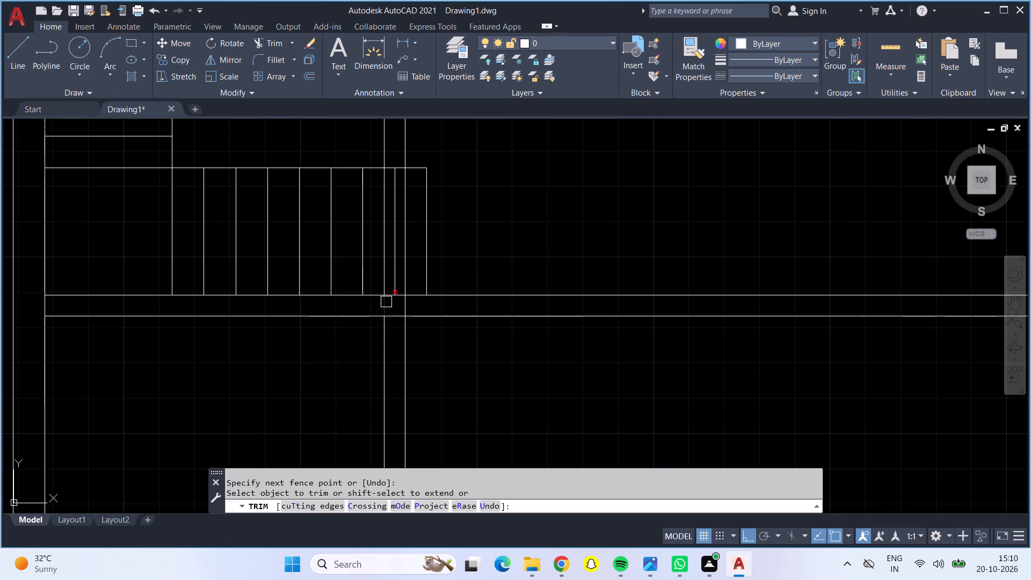
click(386, 303)
click(405, 313)
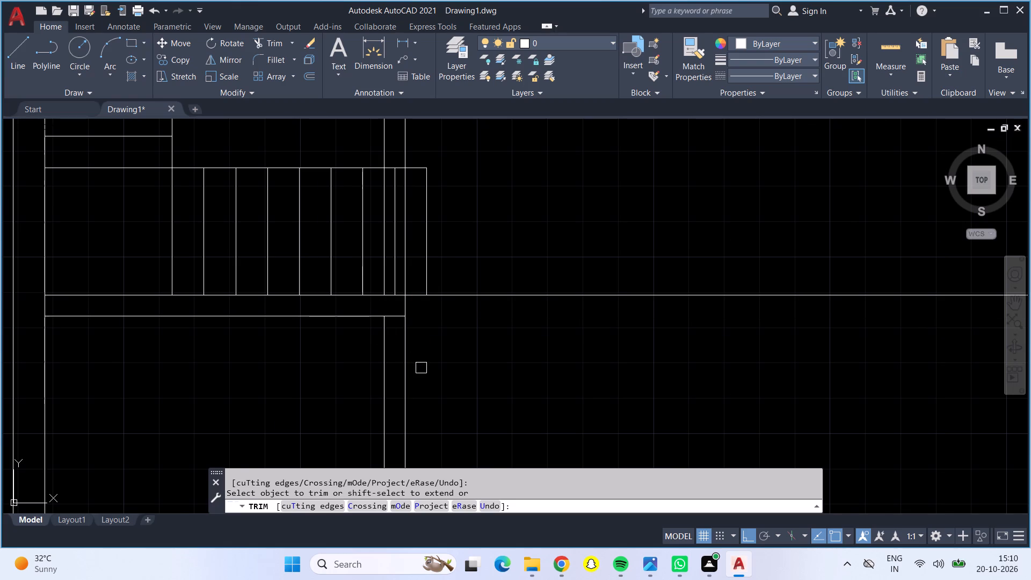
key(ctrl+z)
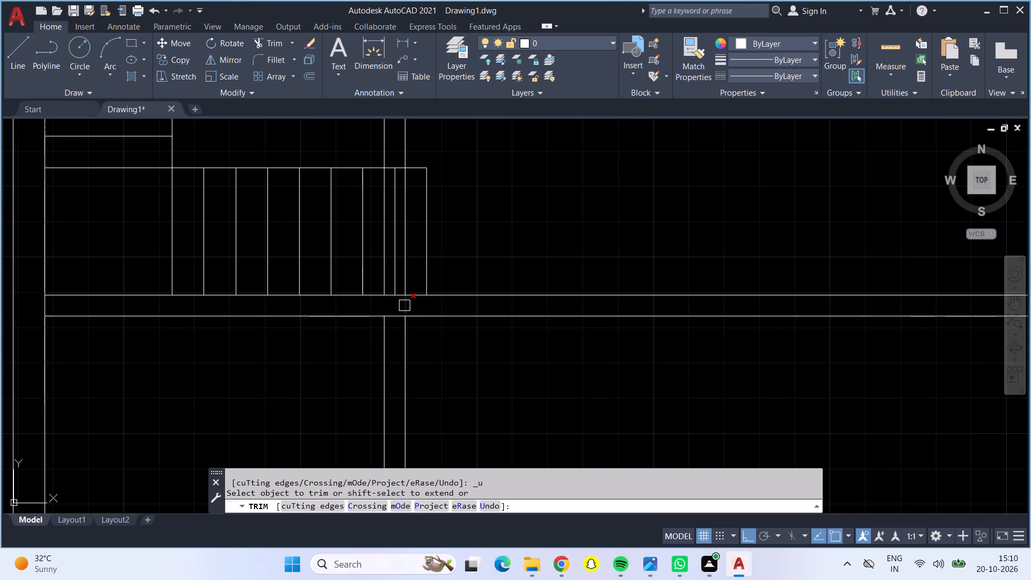
click(404, 306)
key(Escape)
Erase the two leftover vertical lines running north through the staircase.
middle_drag(476, 238, 489, 291)
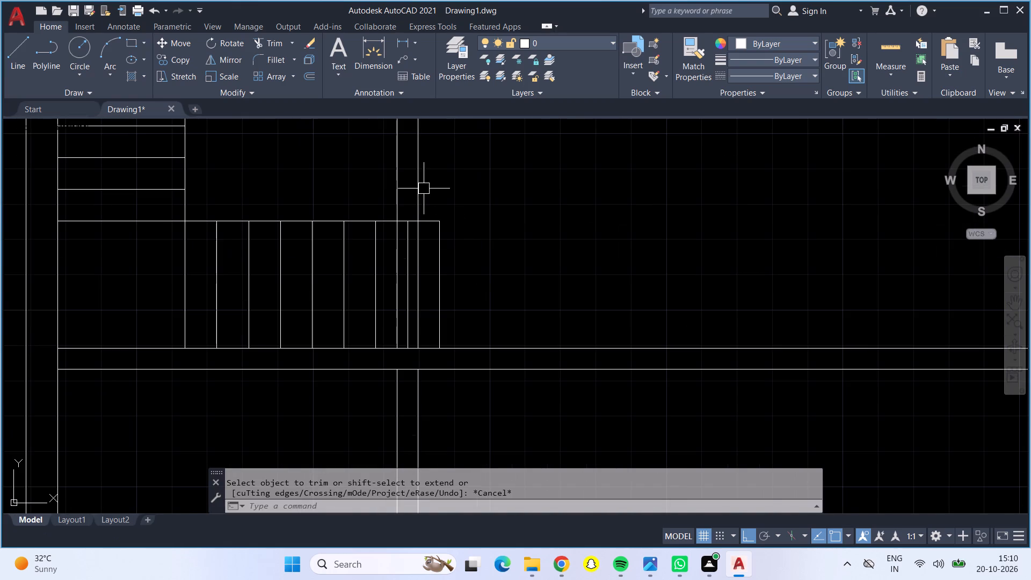
click(418, 180)
click(395, 170)
key(Delete)
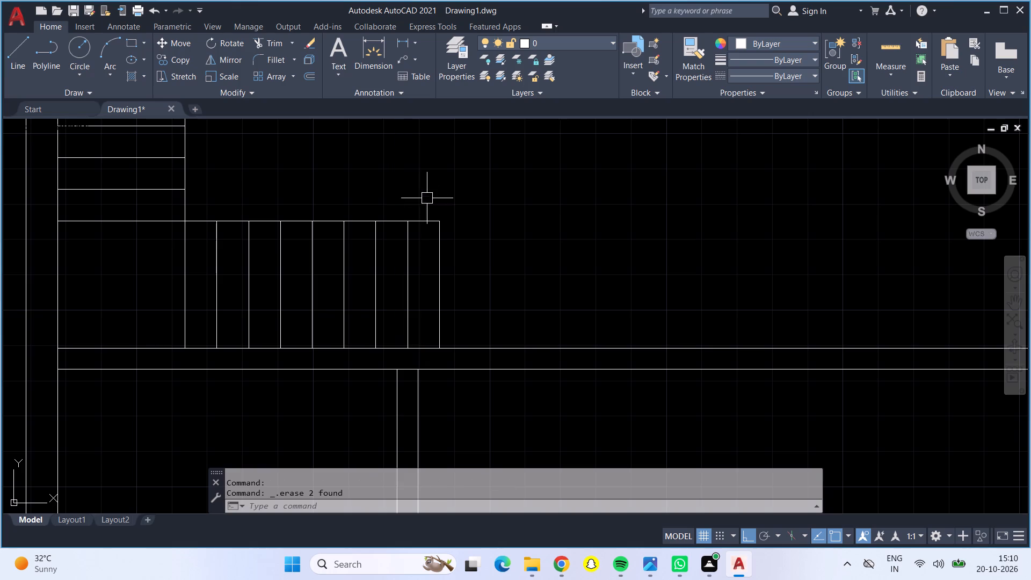
Trim the east pair of vertical wall lines north of the horizontal double wall.
scroll(462, 269, down, 2)
middle_drag(519, 337, 326, 356)
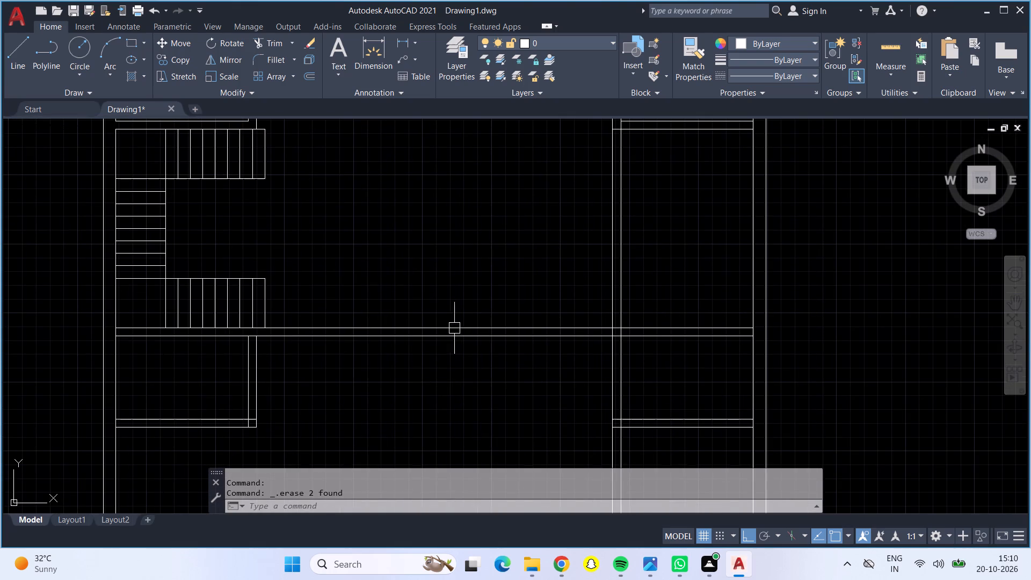
drag(271, 41, 273, 46)
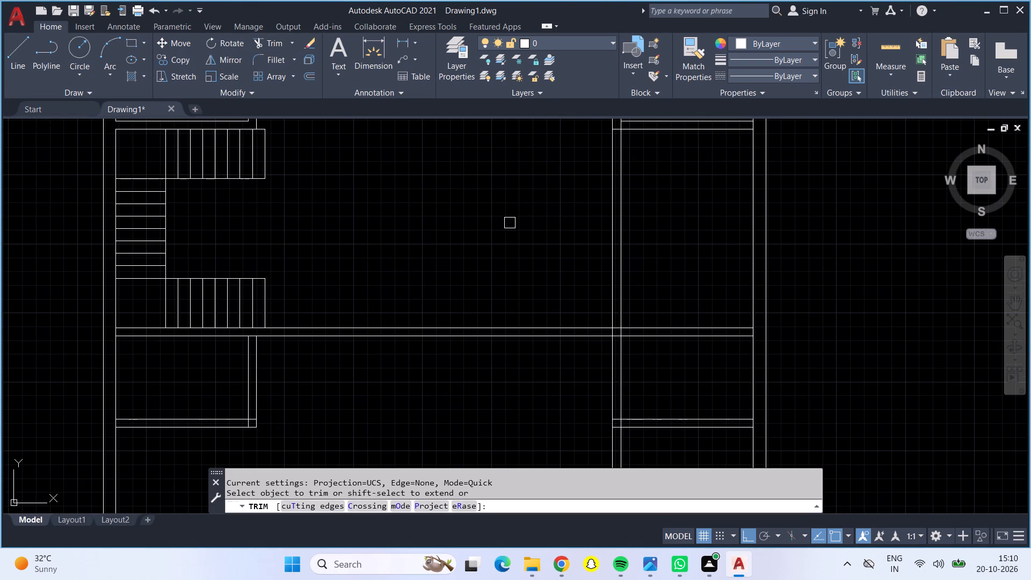
drag(586, 247, 632, 253)
Trim the overlapping line pieces where the east vertical wall meets the horizontal double wall, opening the T-junction.
scroll(610, 263, down, 2)
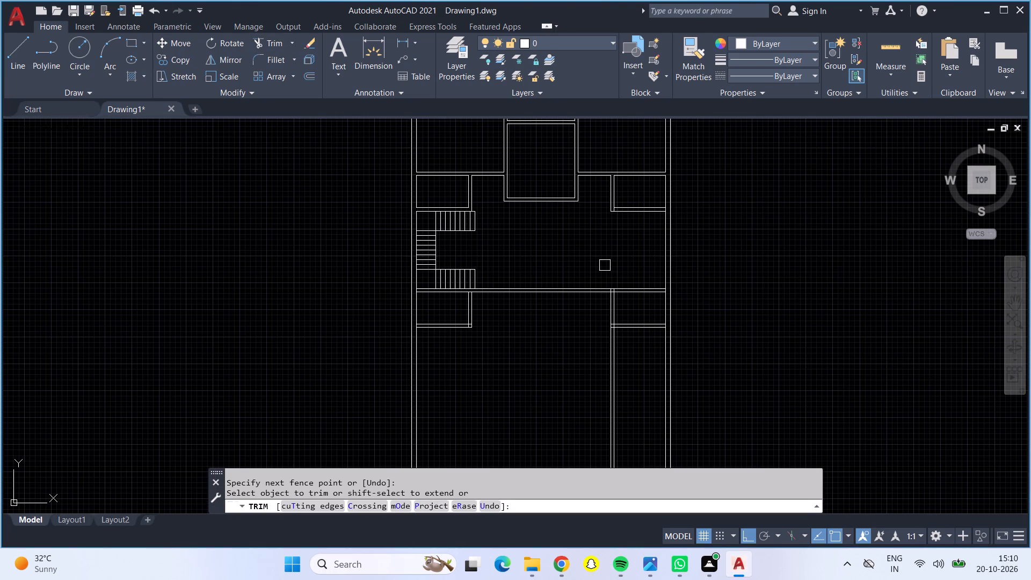
scroll(595, 318, up, 1)
scroll(595, 318, down, 1)
scroll(595, 318, up, 1)
scroll(618, 288, down, 1)
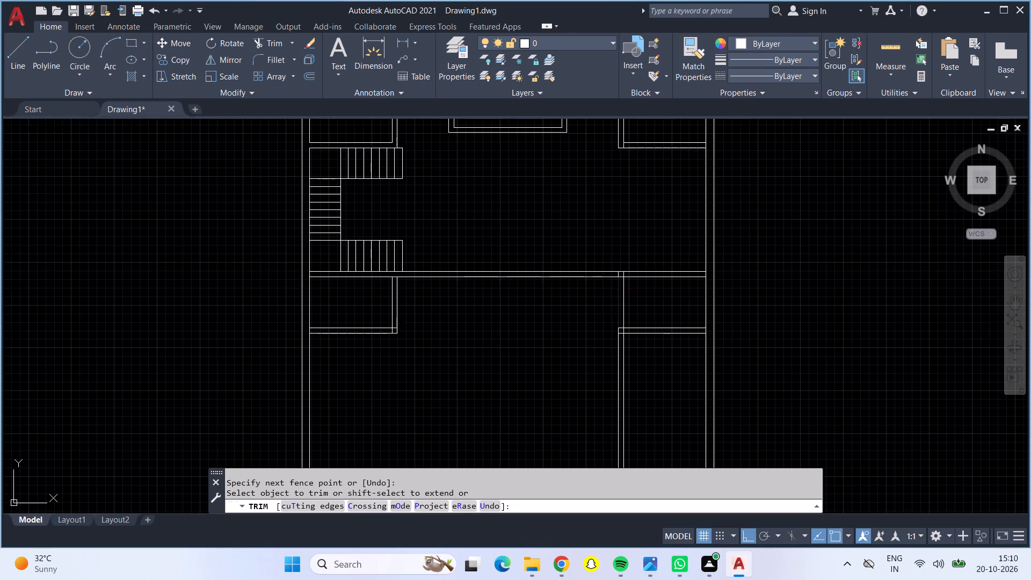
scroll(617, 288, up, 1)
scroll(616, 286, down, 1)
scroll(613, 284, up, 1)
scroll(628, 272, down, 1)
scroll(628, 271, up, 1)
scroll(628, 270, down, 1)
scroll(628, 270, up, 2)
scroll(583, 332, up, 2)
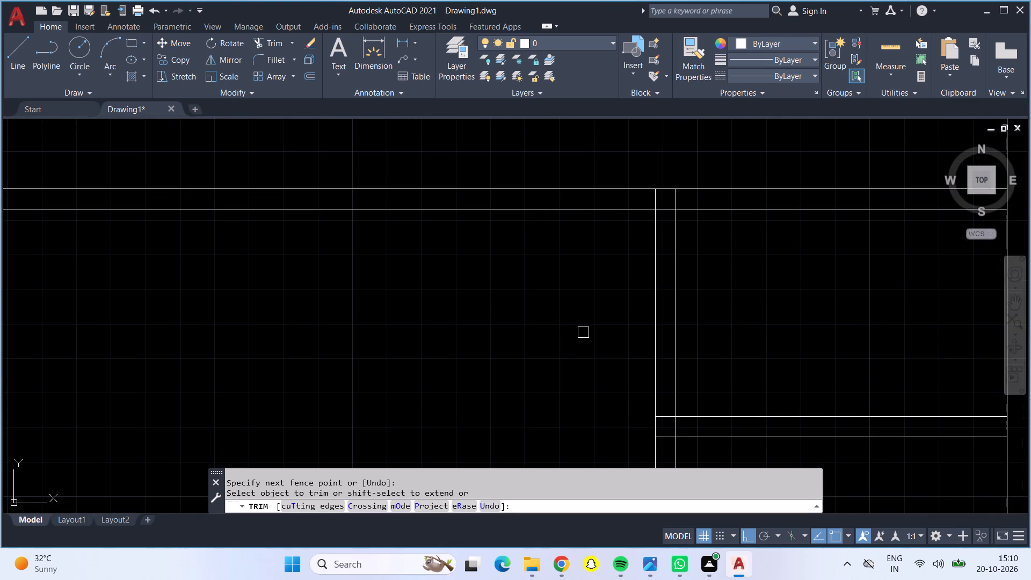
middle_drag(582, 332, 513, 382)
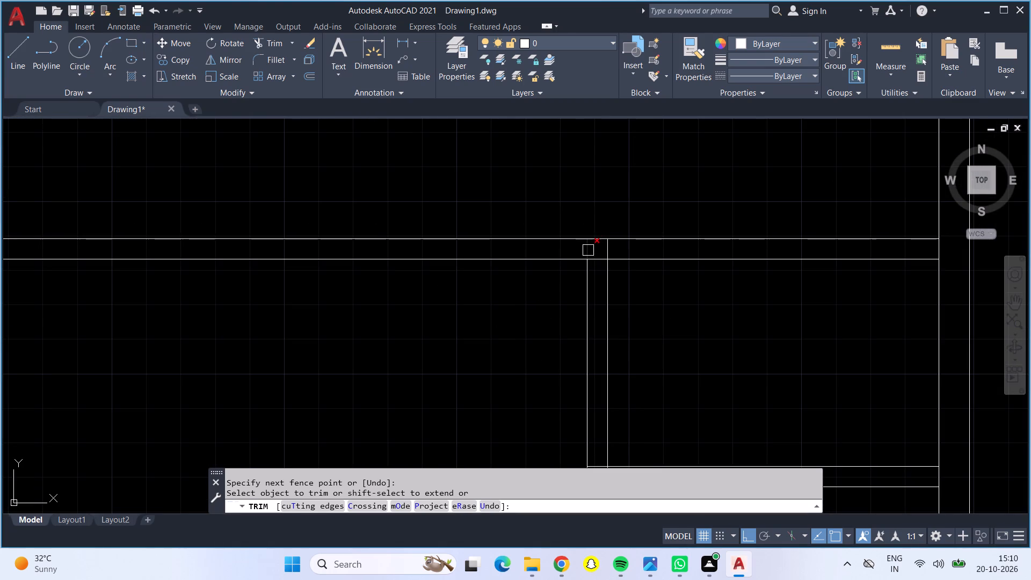
click(588, 250)
click(599, 260)
click(608, 251)
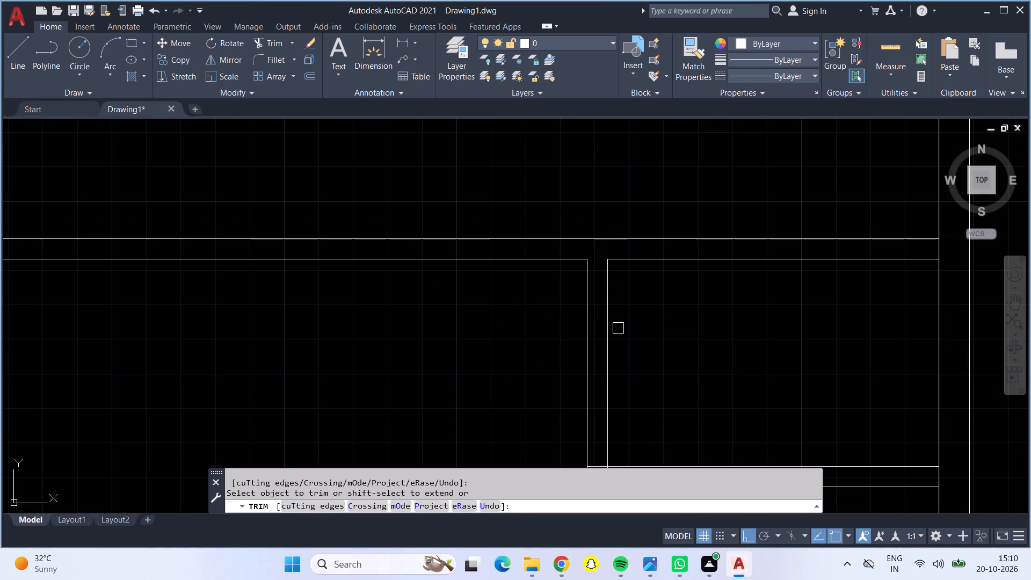
Trim away the pair of vertical wall lines south of the small east side room.
scroll(630, 356, down, 1)
middle_drag(631, 352, 605, 241)
drag(557, 371, 571, 371)
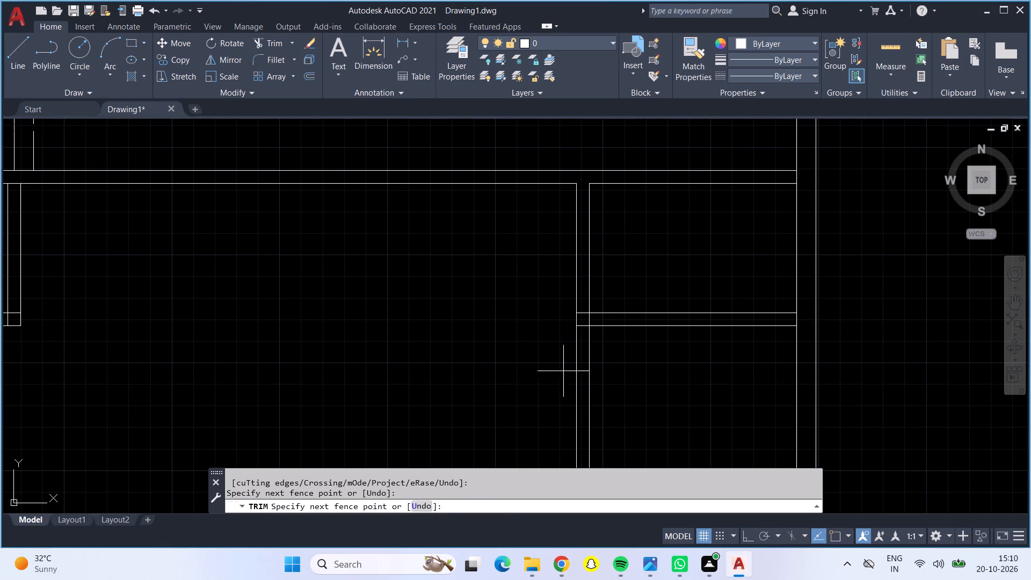
drag(571, 371, 601, 374)
Trim the overlapping line pieces at the southwest corner of the small east side room to form a clean wall corner.
scroll(584, 298, up, 4)
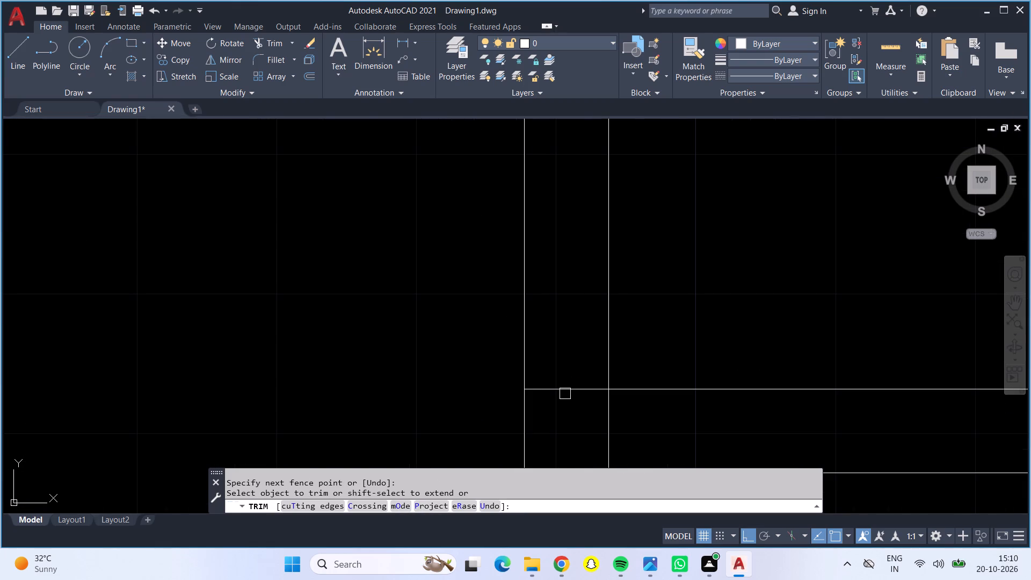
click(568, 386)
click(609, 419)
scroll(590, 415, down, 1)
scroll(590, 415, up, 1)
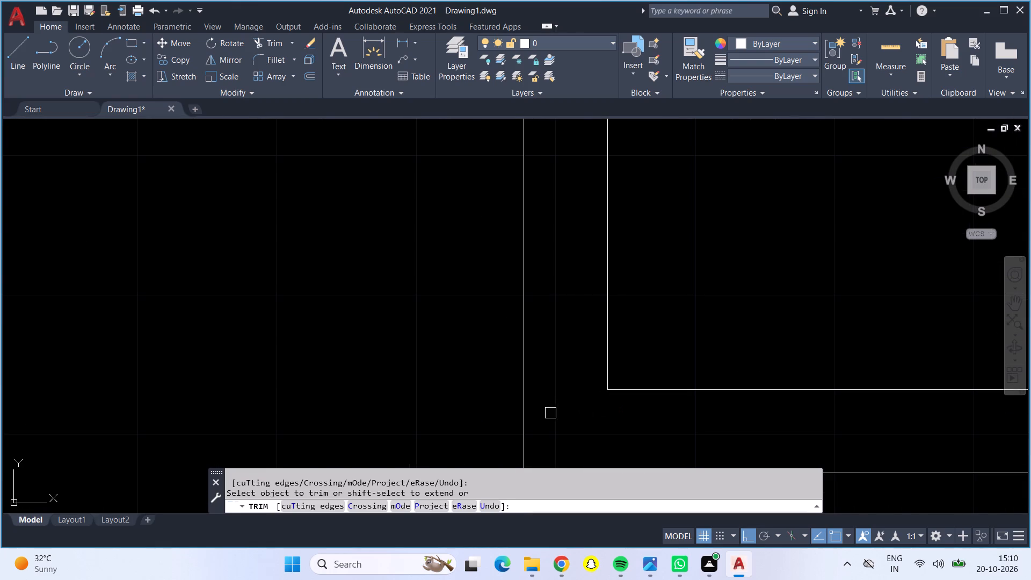
scroll(549, 412, down, 1)
scroll(504, 405, up, 1)
scroll(504, 405, down, 3)
scroll(502, 405, up, 1)
scroll(502, 405, down, 1)
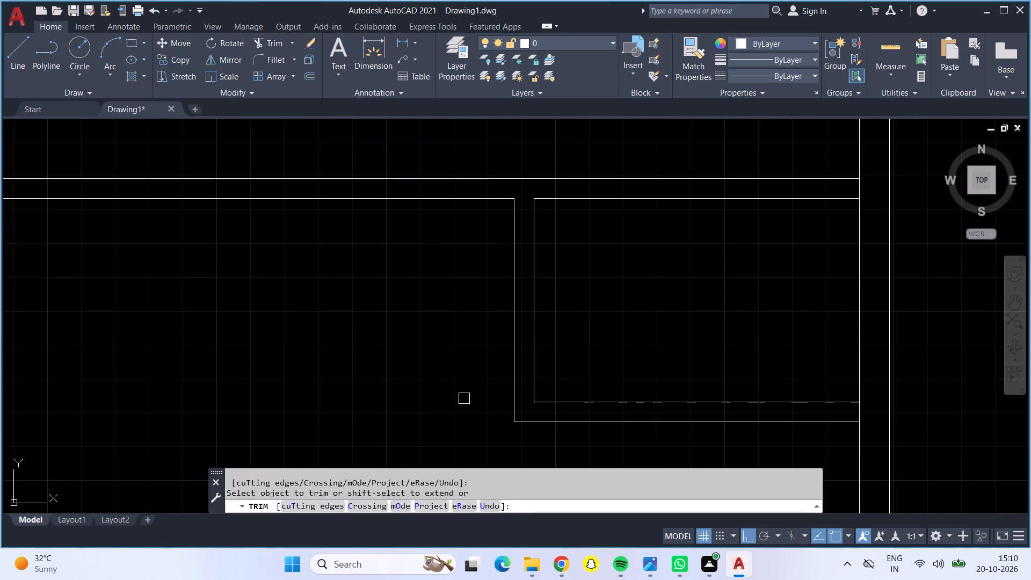
scroll(463, 398, up, 1)
scroll(463, 398, down, 4)
middle_drag(463, 398, 473, 315)
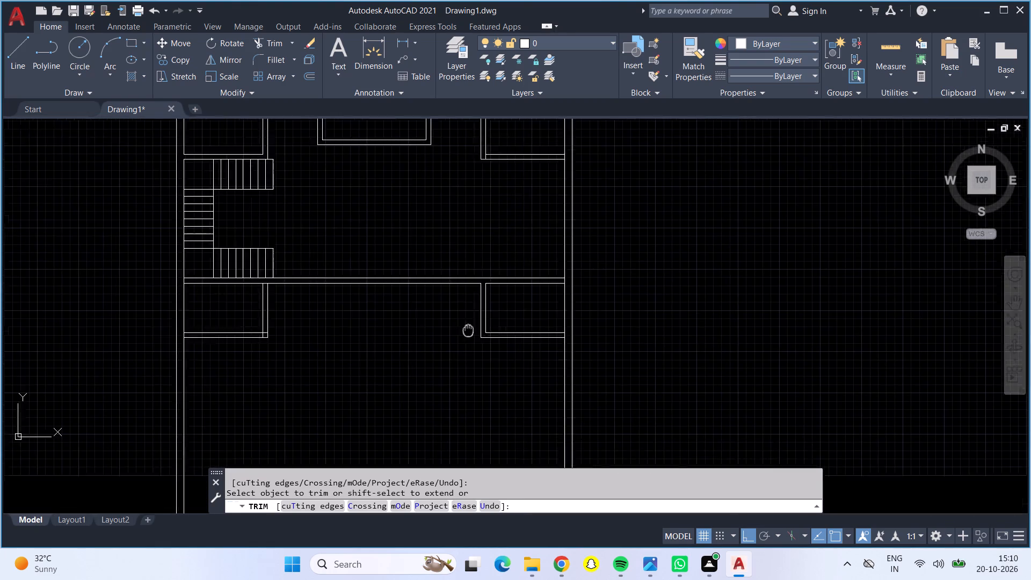
middle_drag(473, 315, 483, 292)
key(Escape)
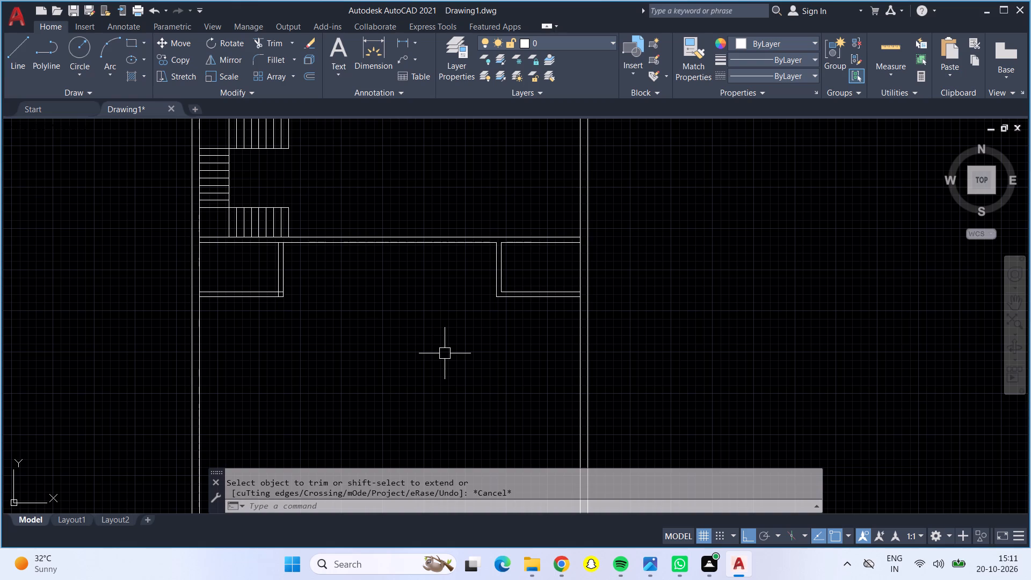
Measure the interior width and depth of the northeast room.
scroll(365, 357, down, 1)
middle_drag(387, 350, 466, 413)
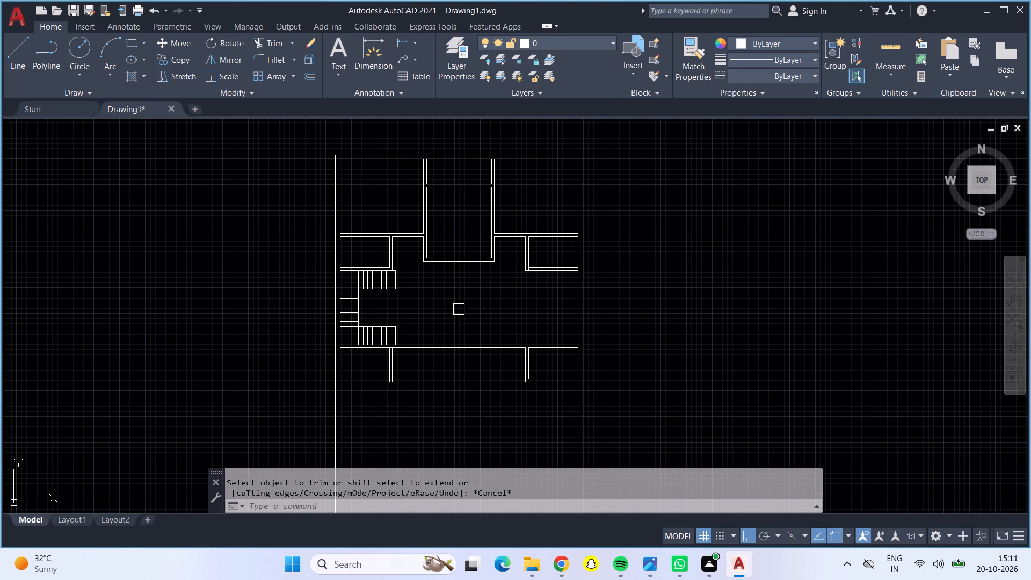
middle_drag(464, 313, 466, 247)
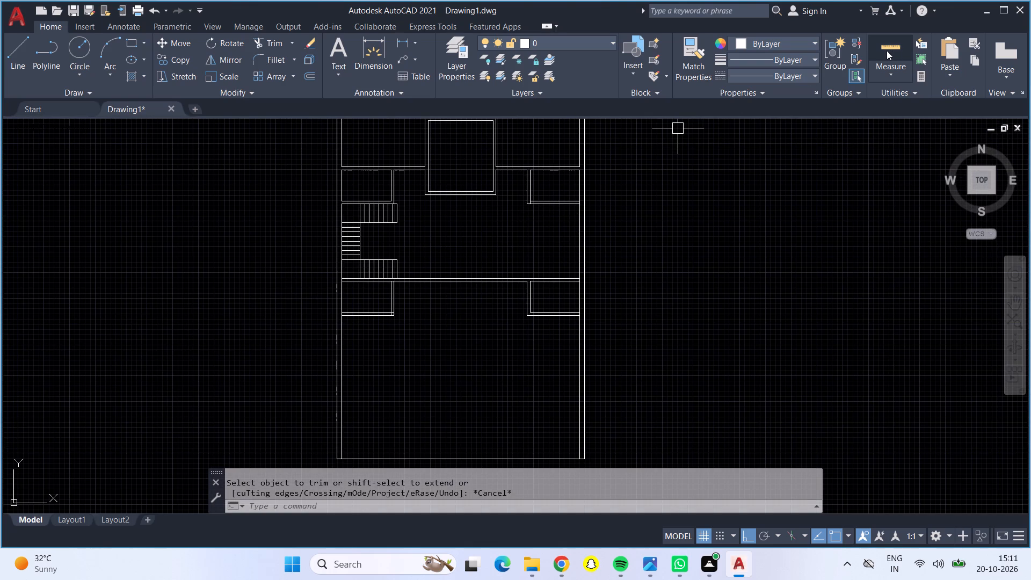
click(887, 49)
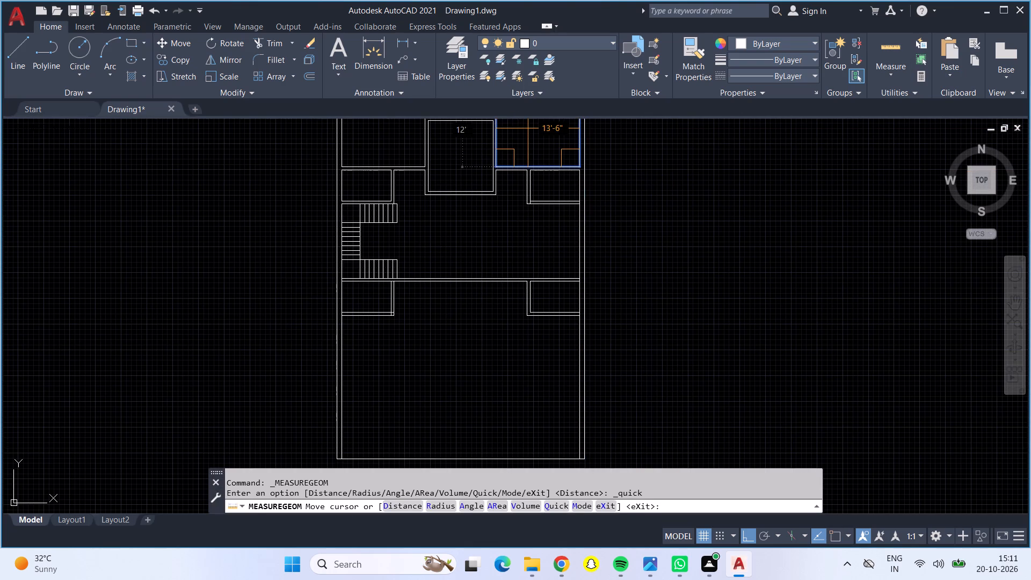
middle_drag(528, 128, 527, 202)
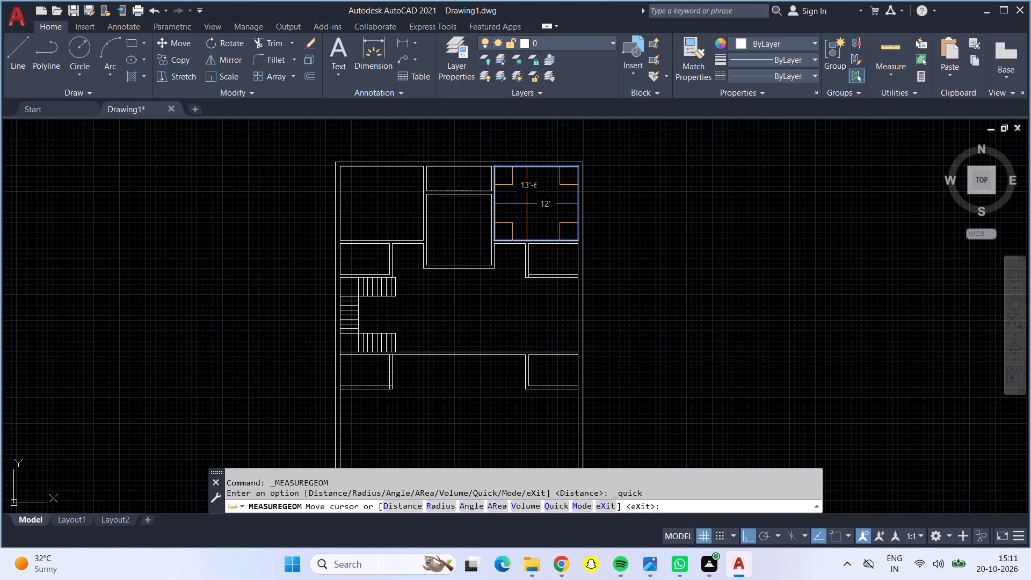
key(Return)
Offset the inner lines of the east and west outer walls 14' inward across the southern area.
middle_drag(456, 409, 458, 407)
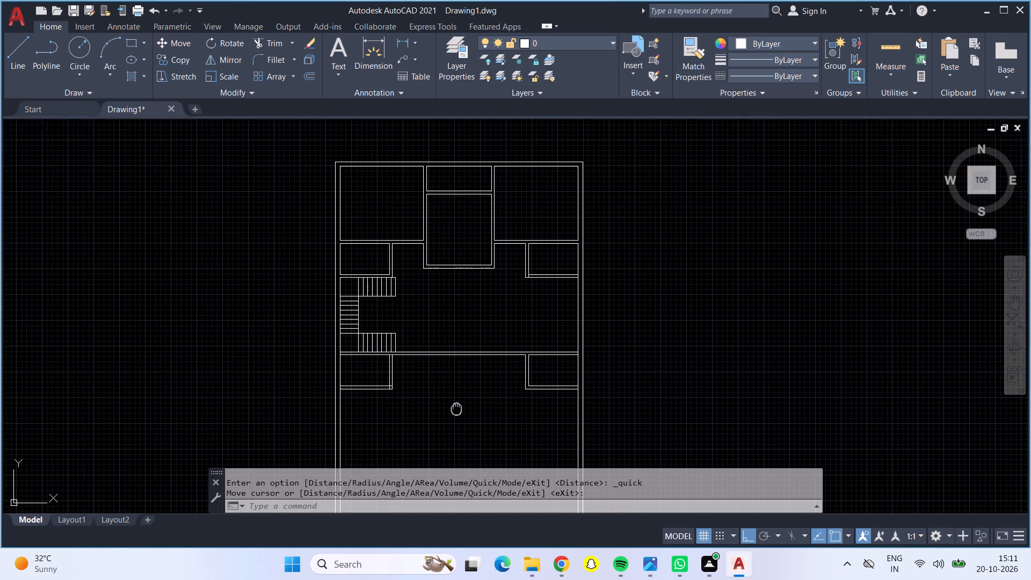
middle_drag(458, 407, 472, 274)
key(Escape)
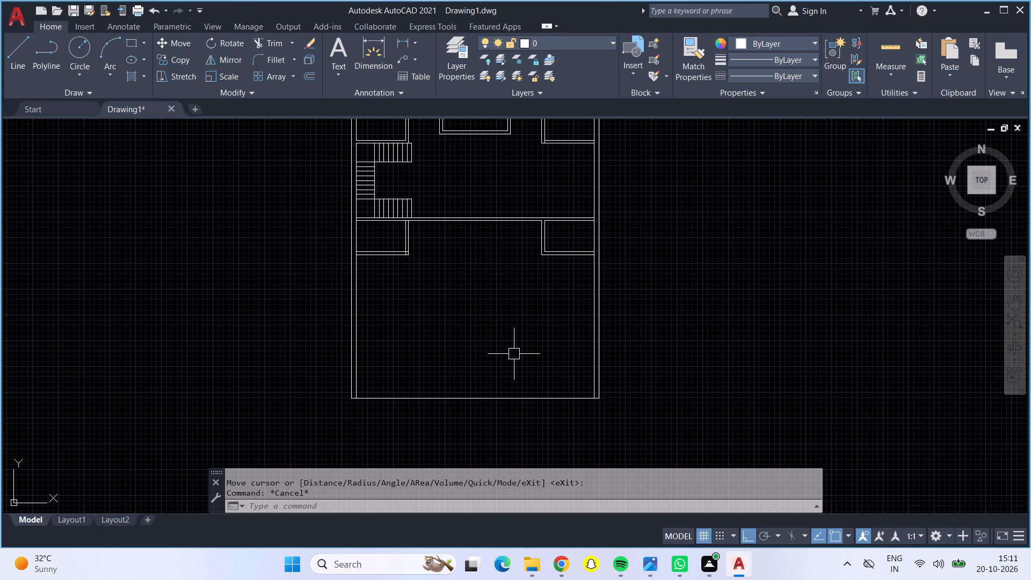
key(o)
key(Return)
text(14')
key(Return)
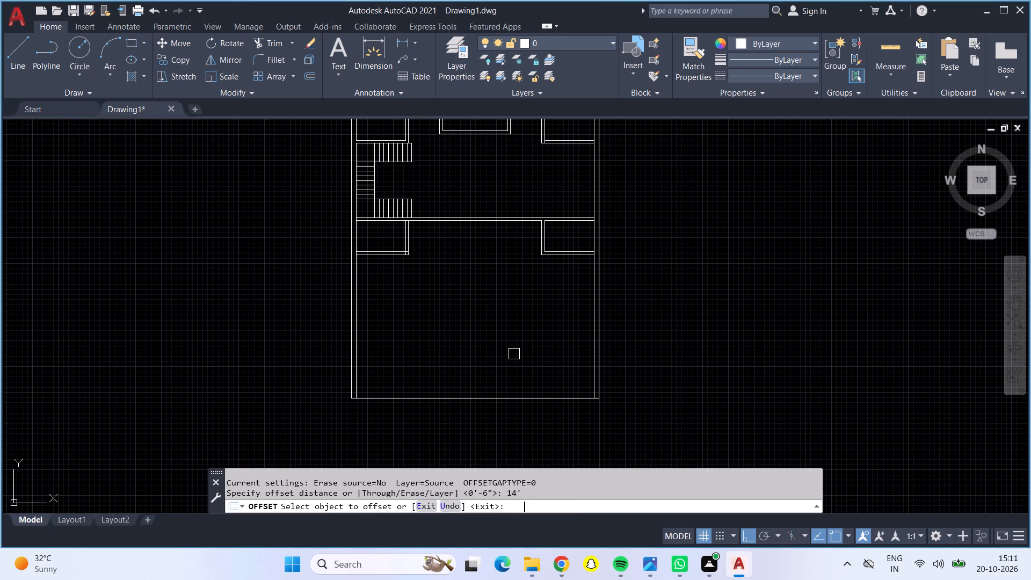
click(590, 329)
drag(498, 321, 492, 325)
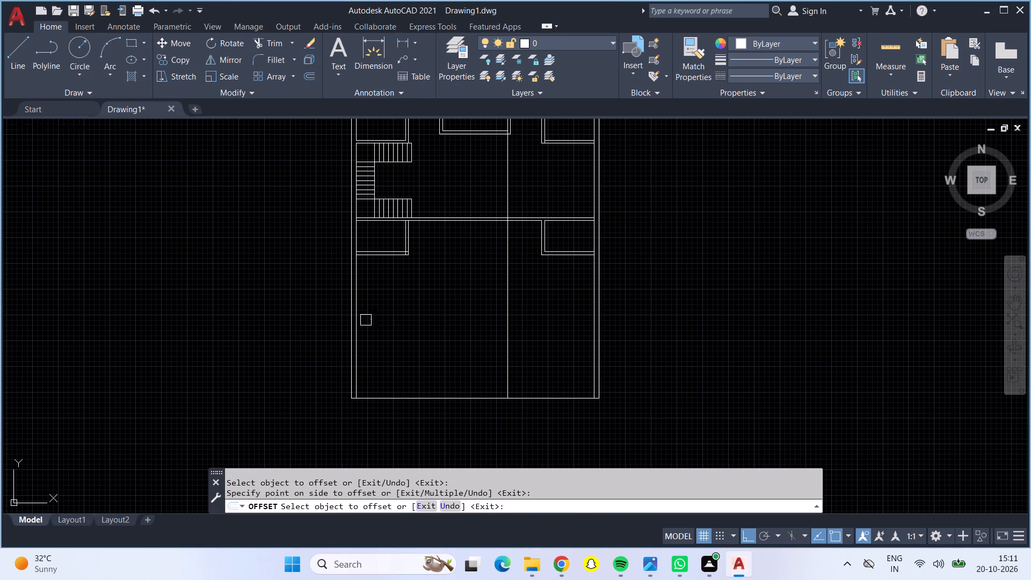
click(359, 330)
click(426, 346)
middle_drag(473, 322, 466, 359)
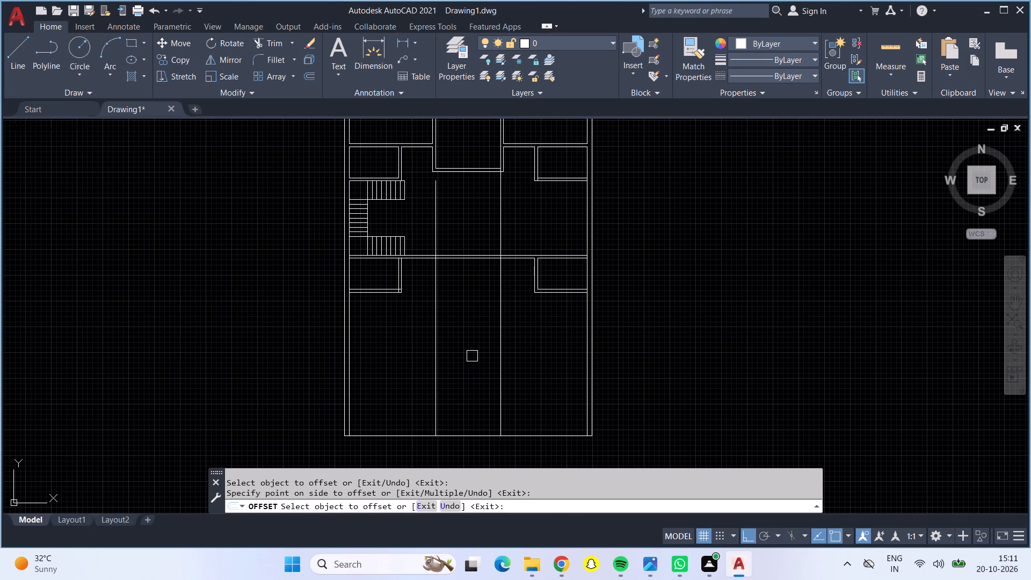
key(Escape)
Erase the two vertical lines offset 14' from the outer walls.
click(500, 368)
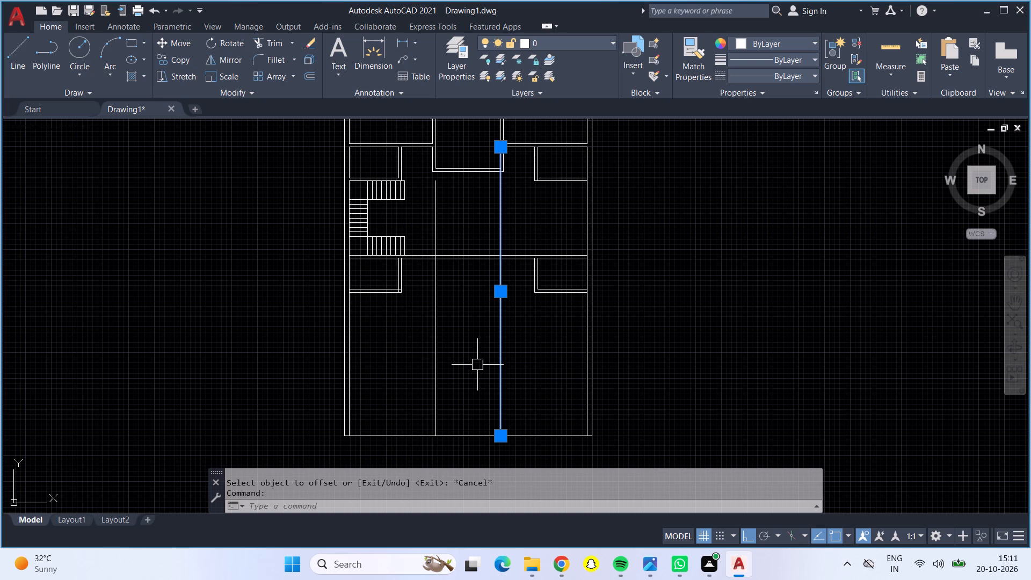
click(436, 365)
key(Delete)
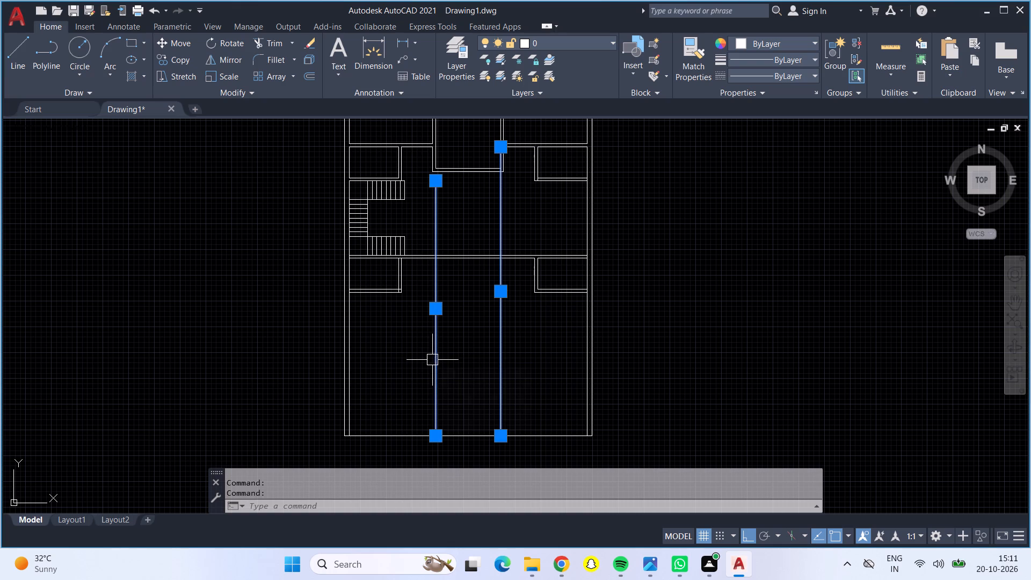
Offset the inner lines of the west and east outer walls 13' inward.
key(o)
key(Return)
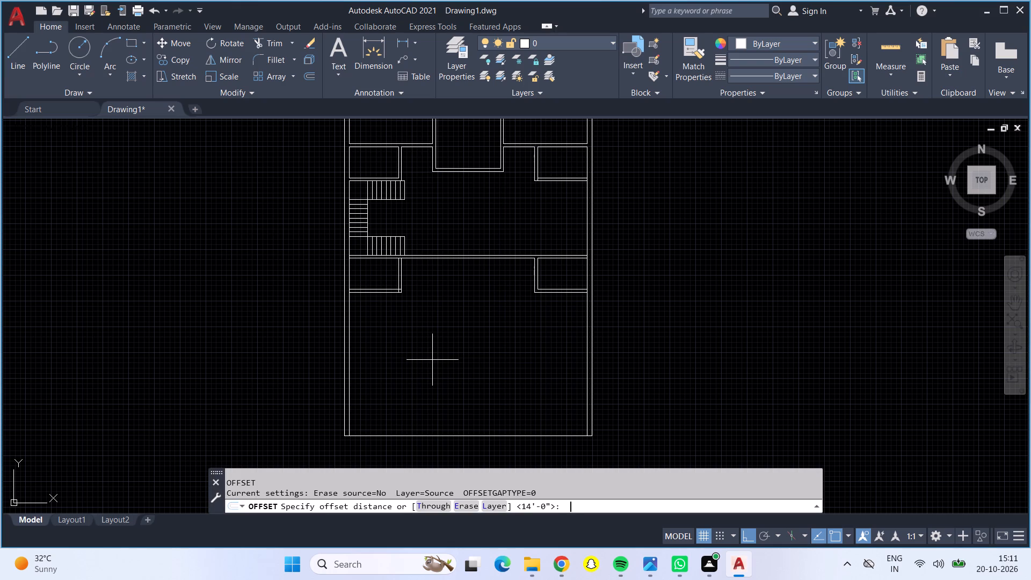
text(13')
key(Return)
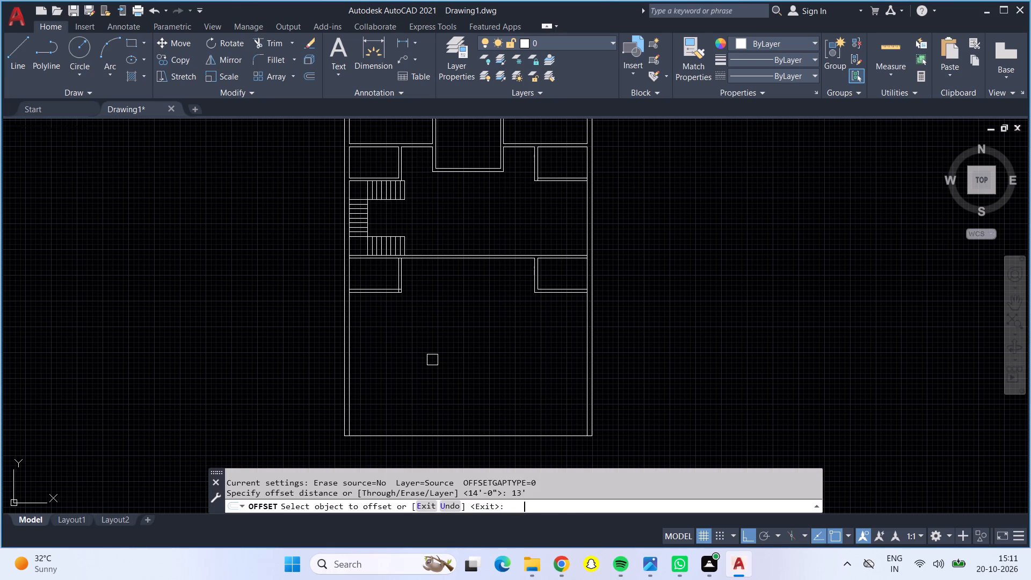
click(346, 355)
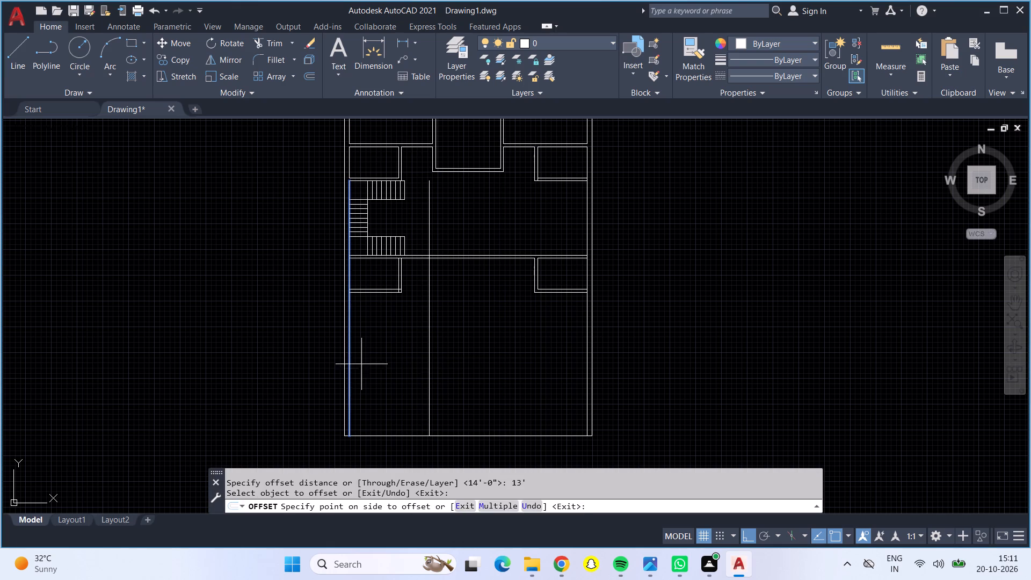
click(450, 372)
click(583, 387)
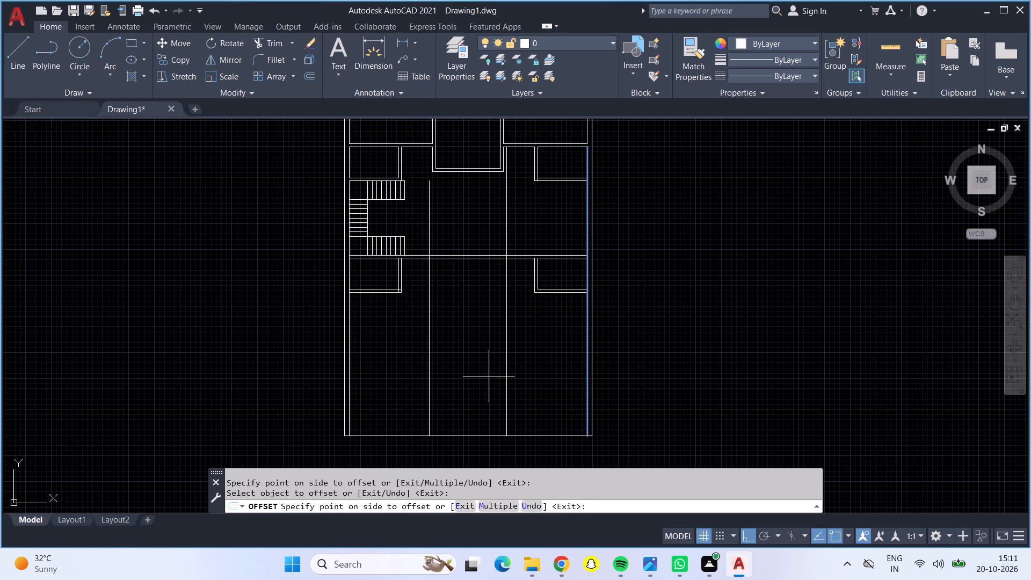
click(489, 376)
key(Escape)
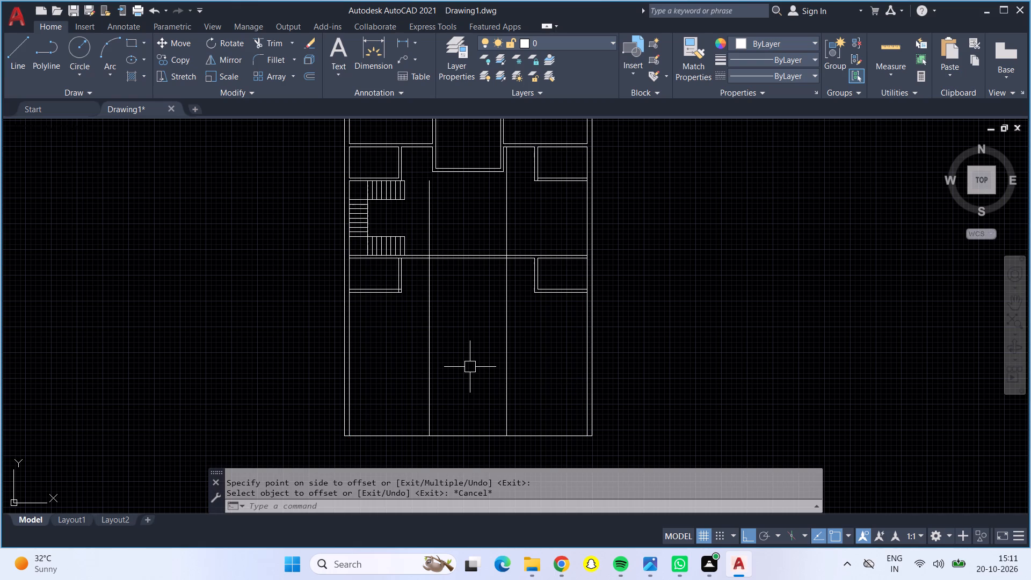
Offset the lower wall lines of the small east and west side rooms 12' southward.
key(o)
key(Return)
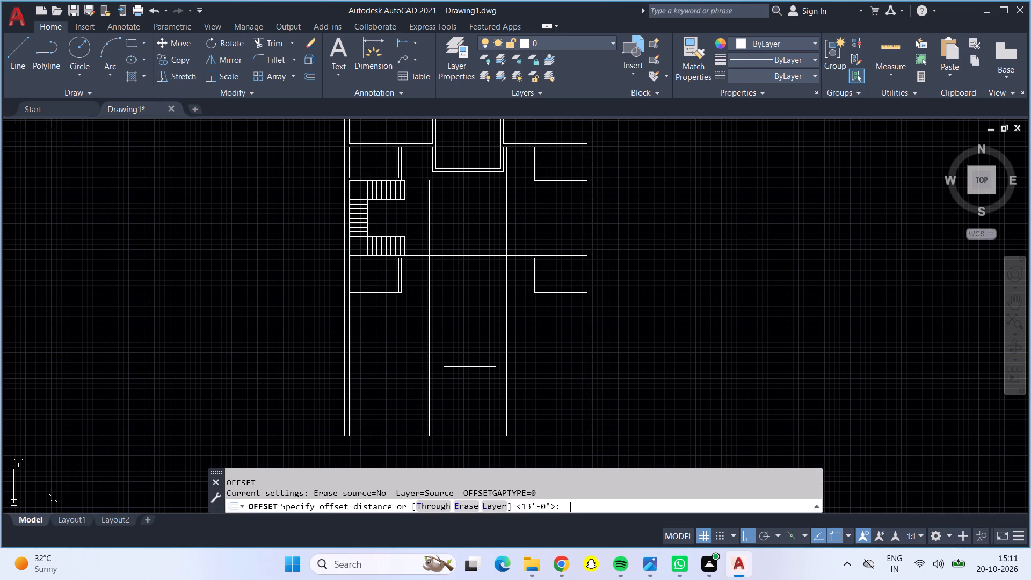
text(12')
key(Return)
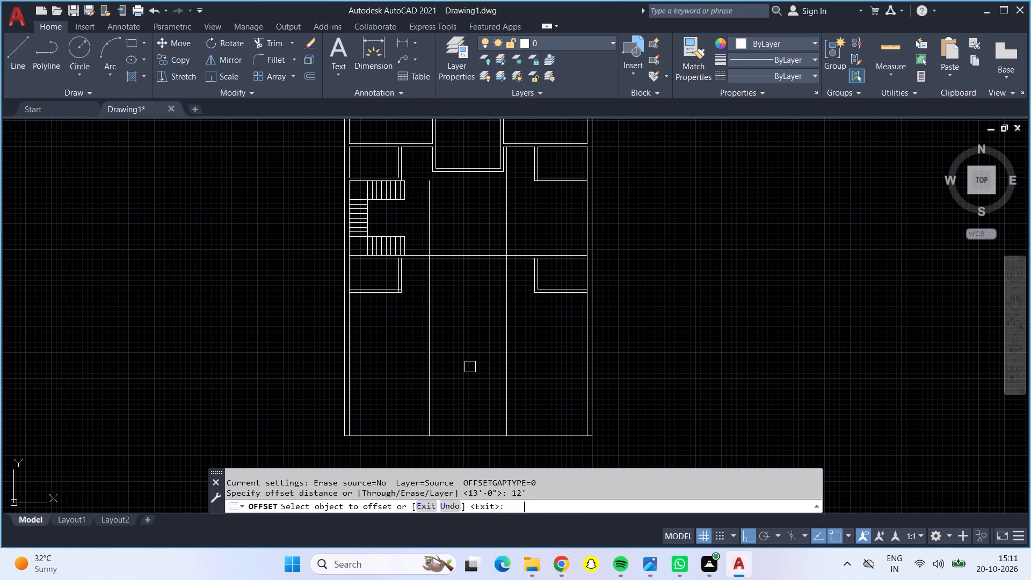
click(555, 296)
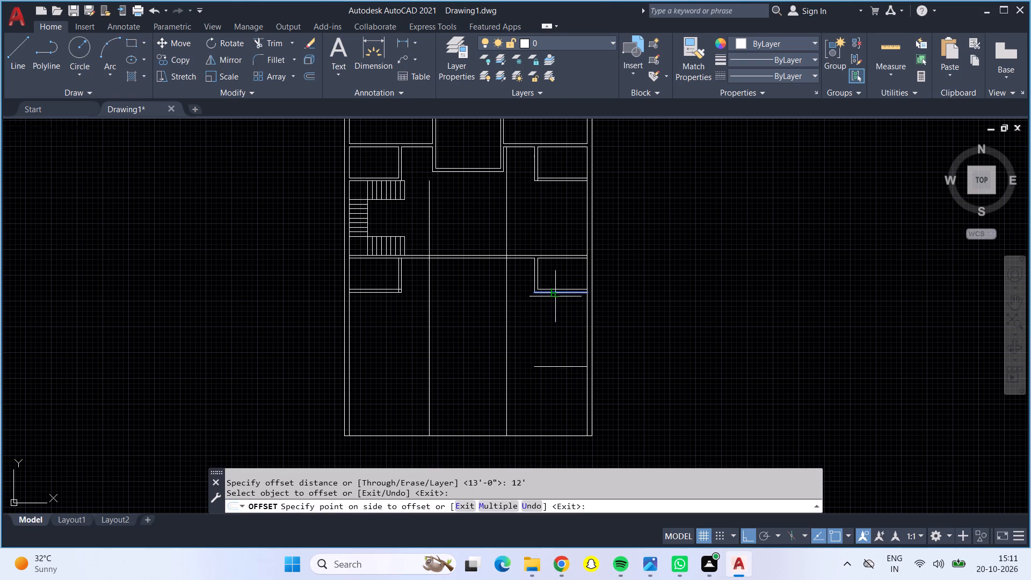
click(555, 346)
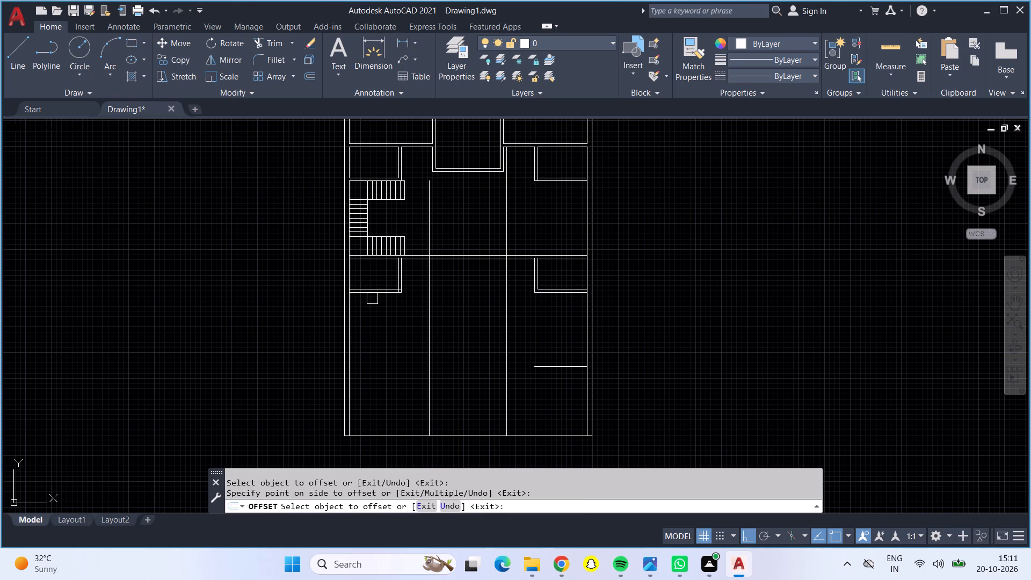
click(374, 294)
click(385, 340)
scroll(388, 390, up, 1)
middle_drag(410, 405, 423, 377)
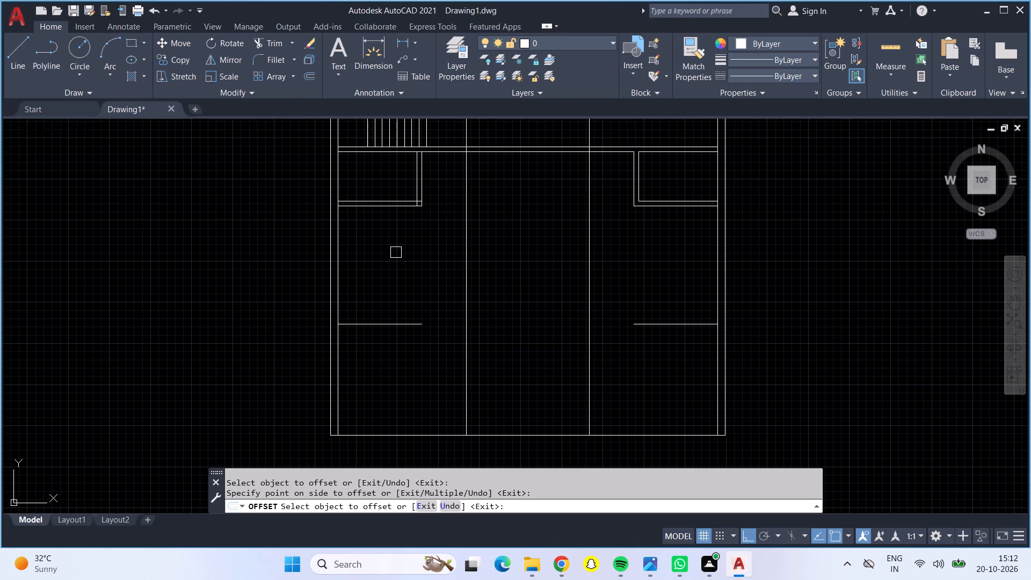
middle_drag(417, 275, 417, 306)
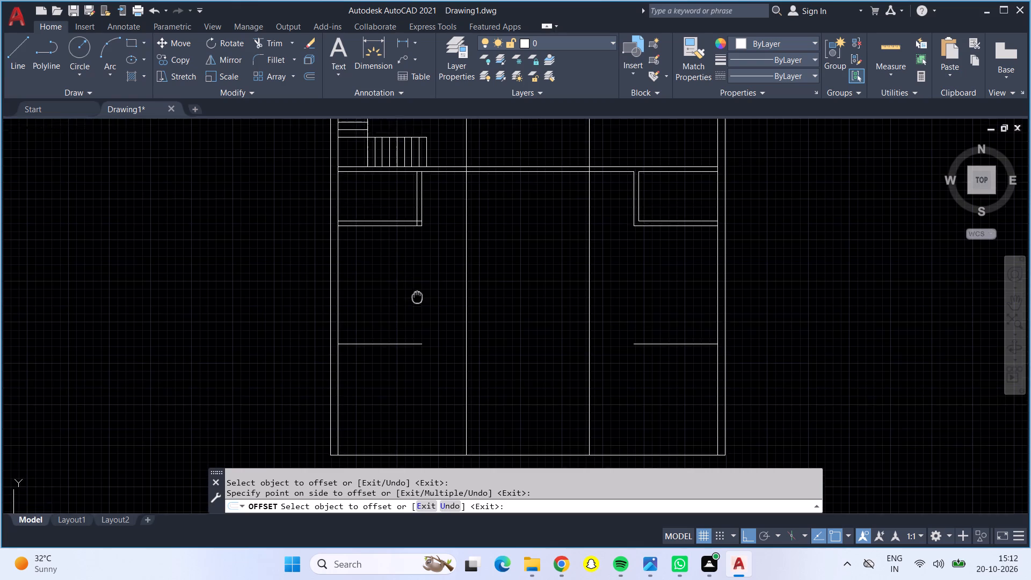
middle_drag(417, 306, 419, 314)
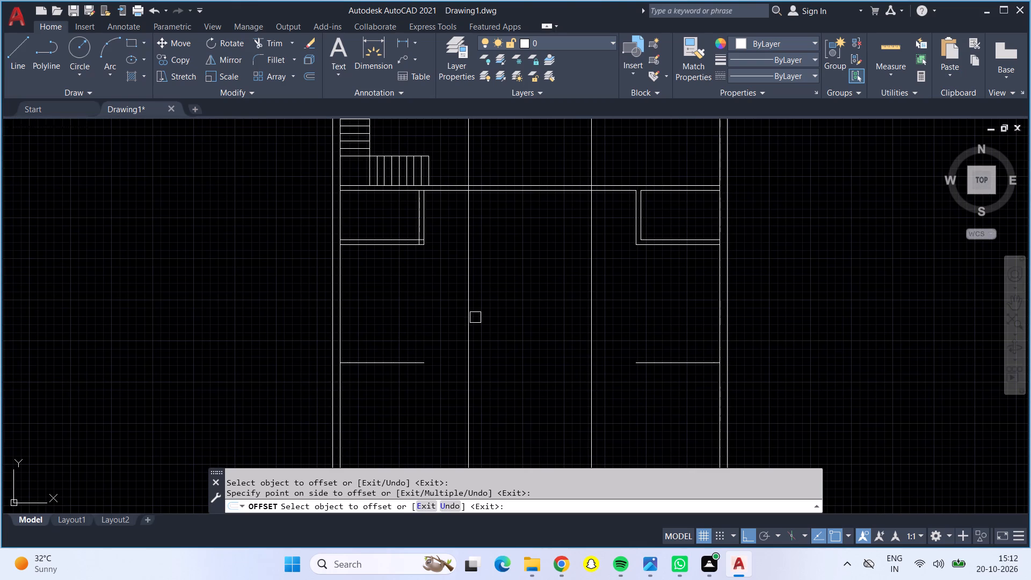
key(Escape)
Offset the two vertical room lines in the southern area 6" toward the centre to form double-line walls.
key(o)
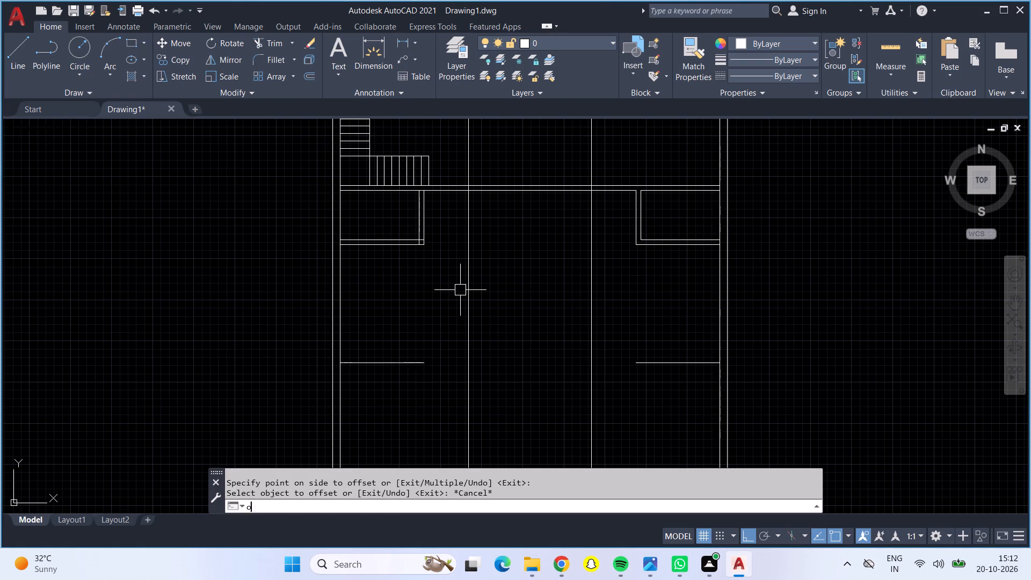
key(Return)
text(6")
key(Return)
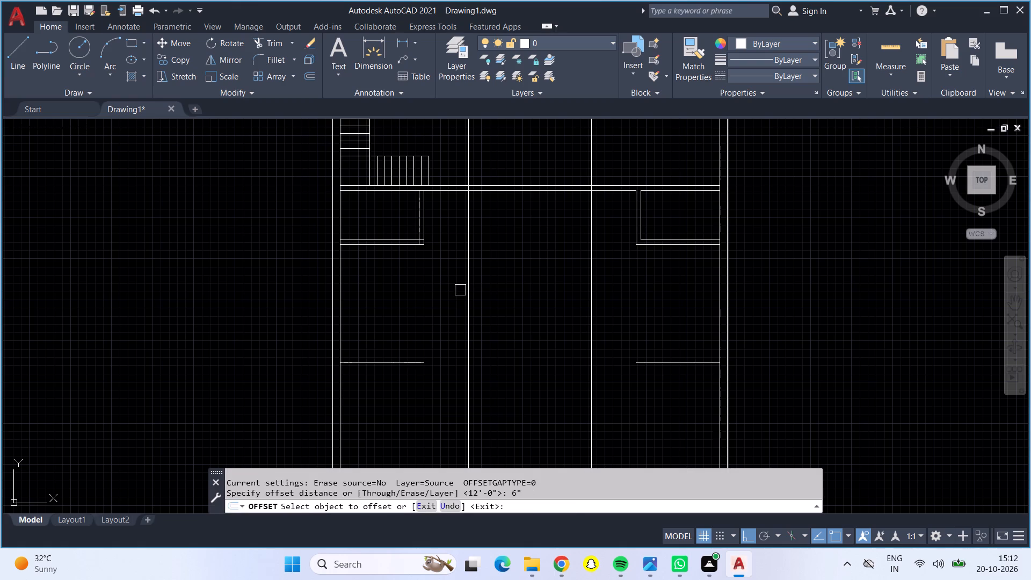
click(467, 301)
click(504, 323)
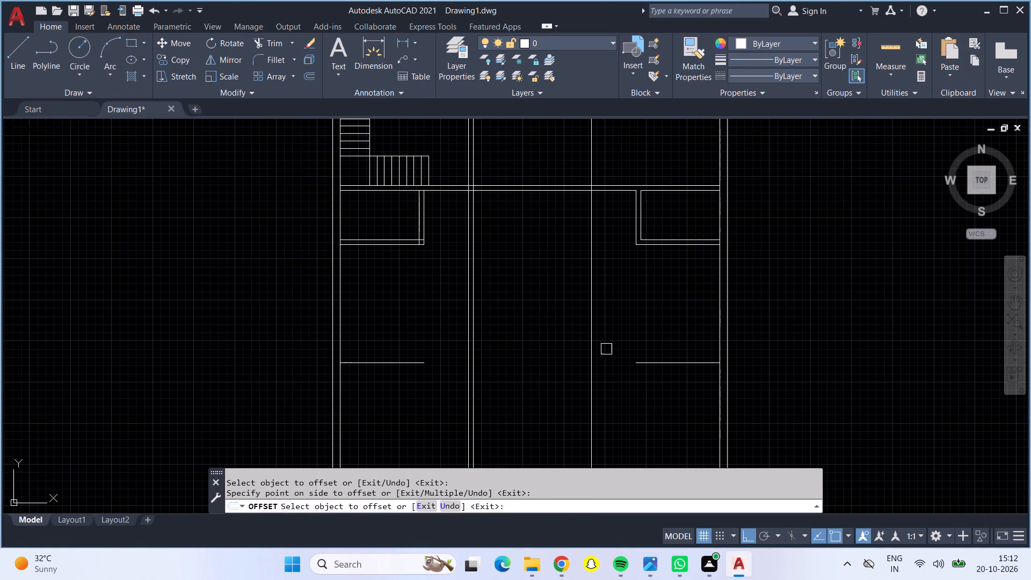
click(589, 344)
click(557, 342)
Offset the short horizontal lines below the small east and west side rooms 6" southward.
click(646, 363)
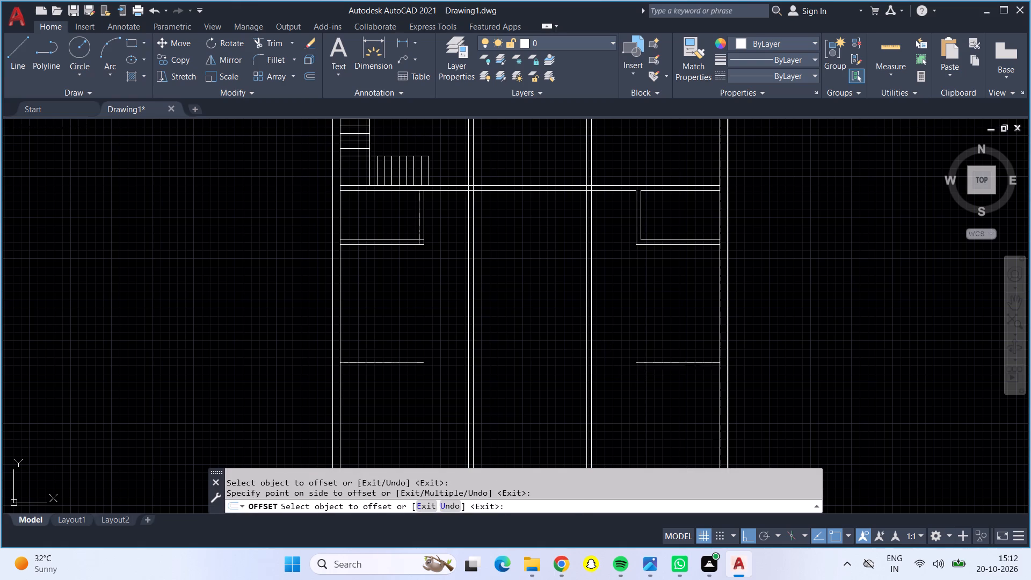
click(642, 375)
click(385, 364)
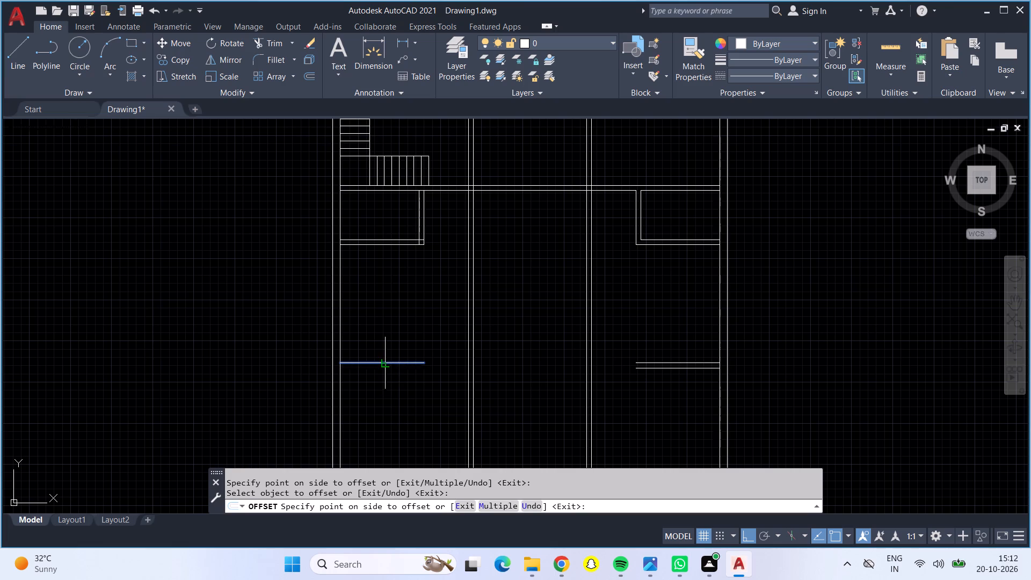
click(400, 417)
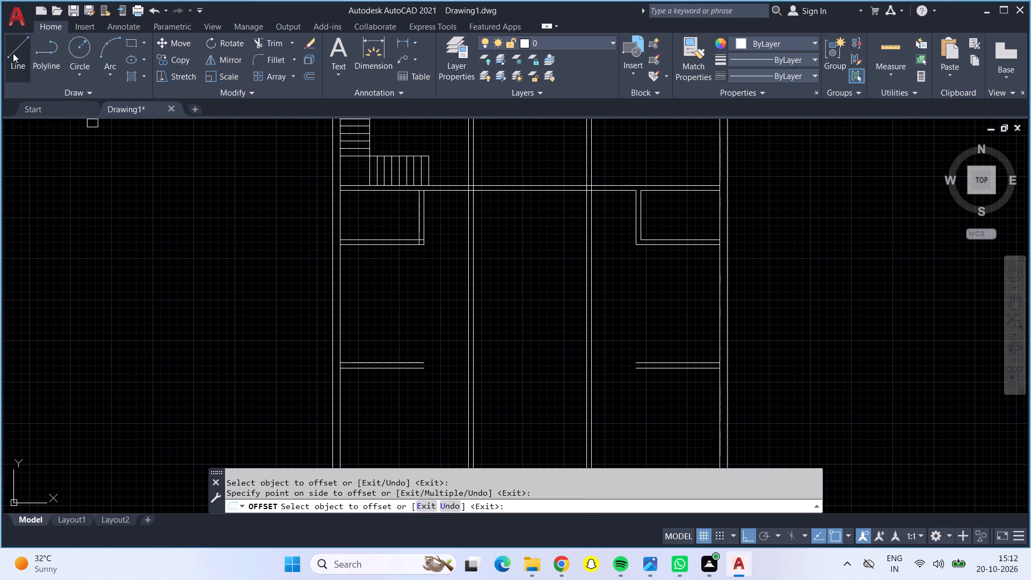
Draw a horizontal line joining the inner ends of the upper short lines across the southern area's centre.
drag(13, 54, 25, 59)
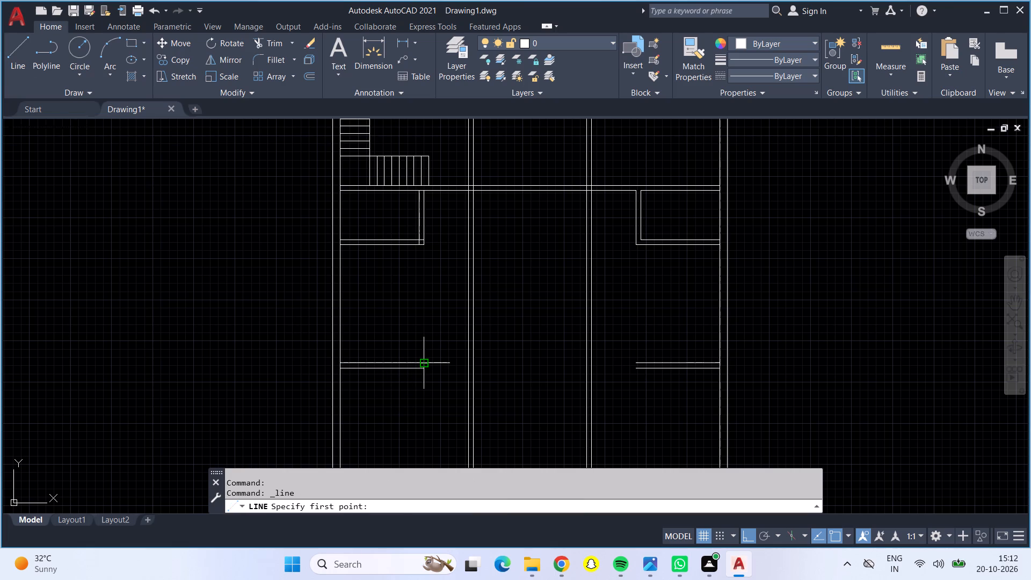
click(425, 365)
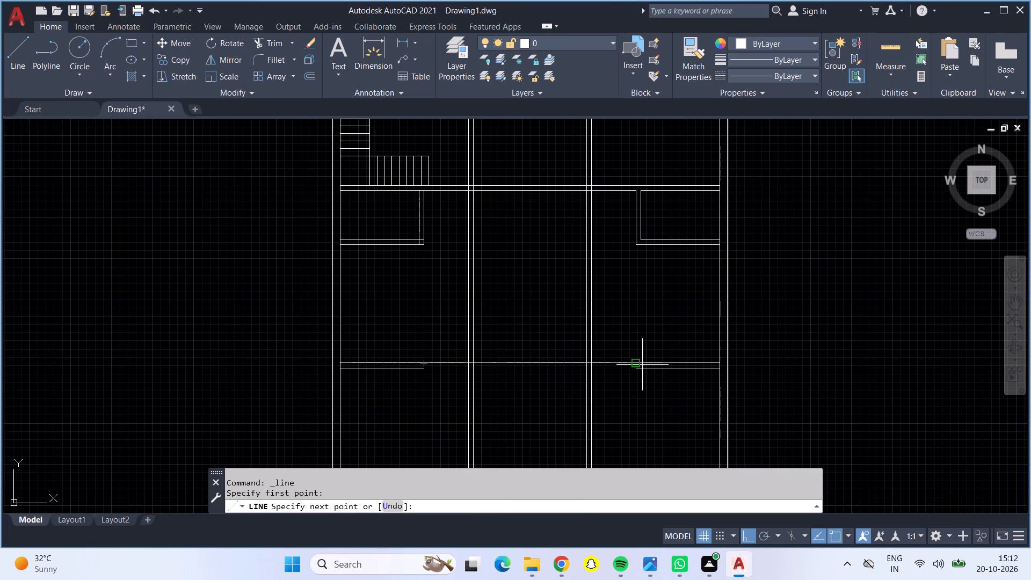
click(637, 364)
key(Return)
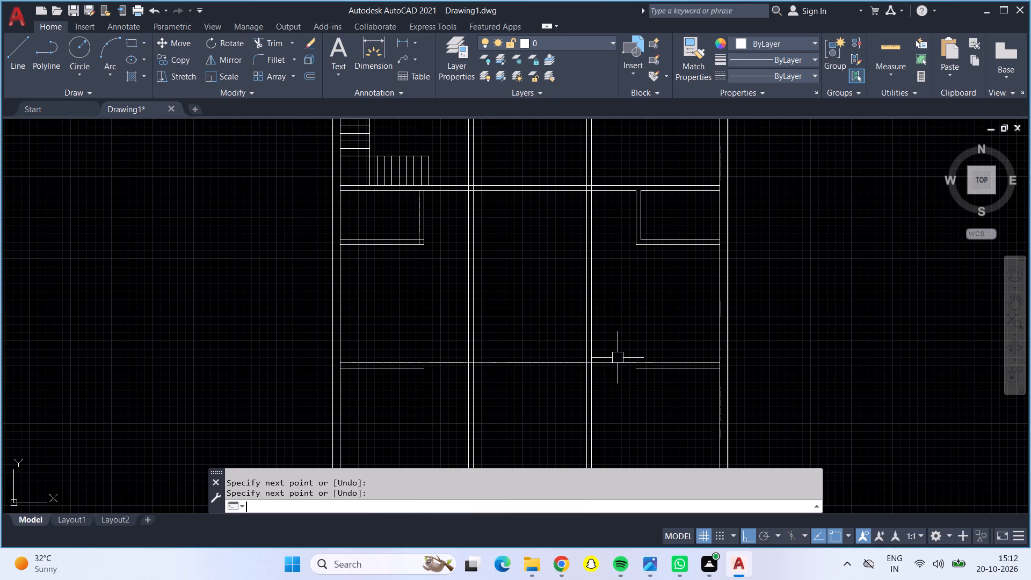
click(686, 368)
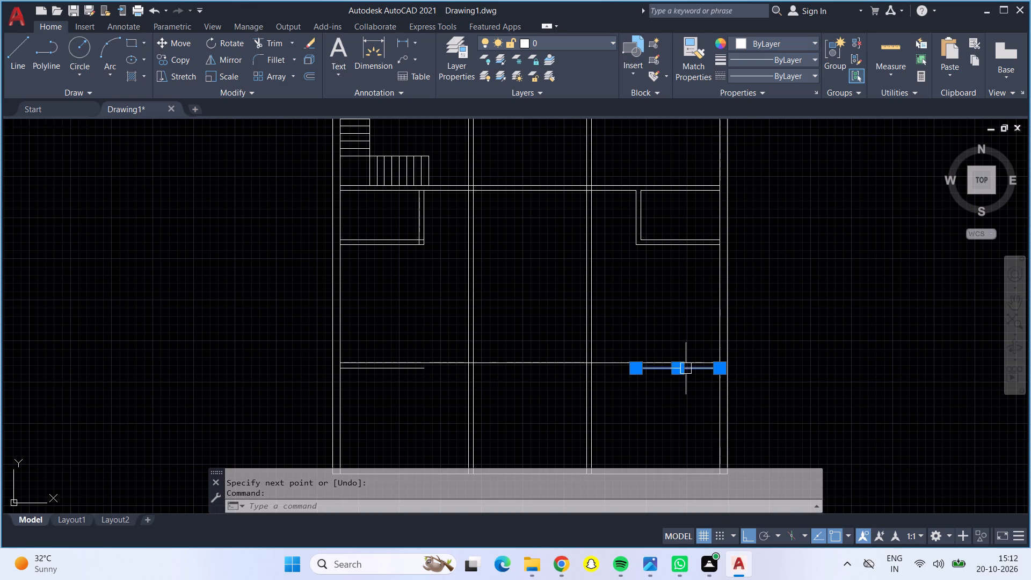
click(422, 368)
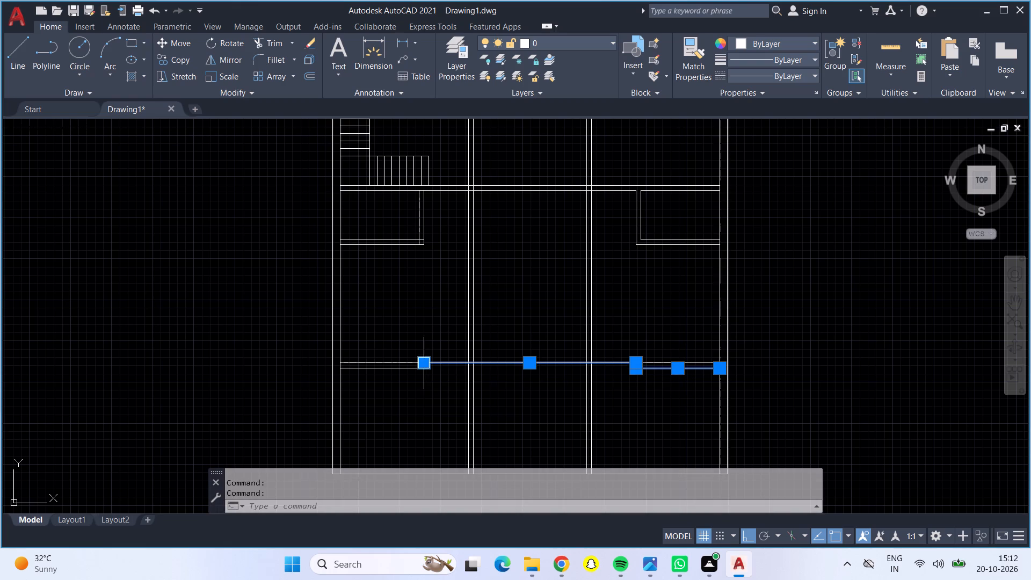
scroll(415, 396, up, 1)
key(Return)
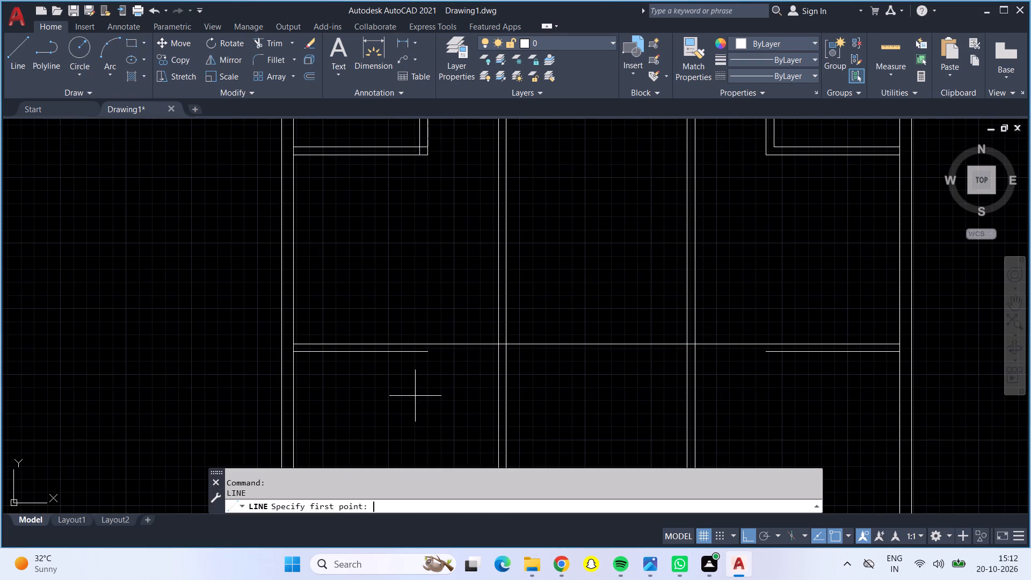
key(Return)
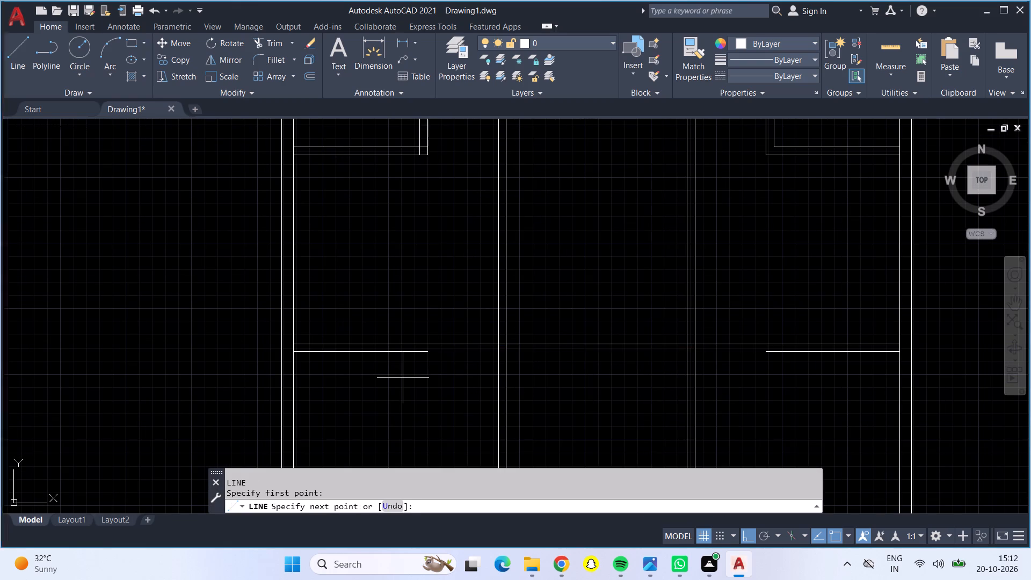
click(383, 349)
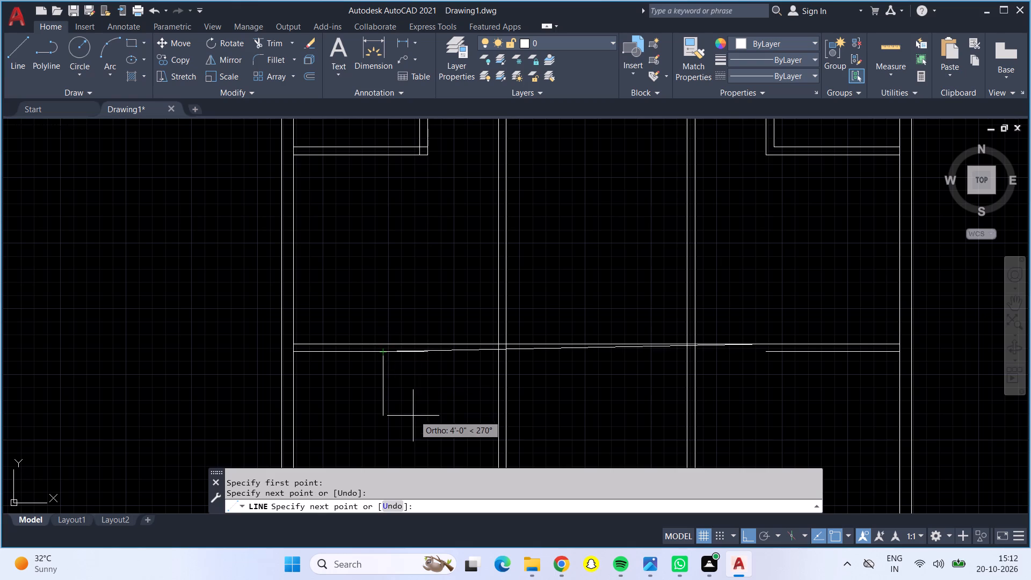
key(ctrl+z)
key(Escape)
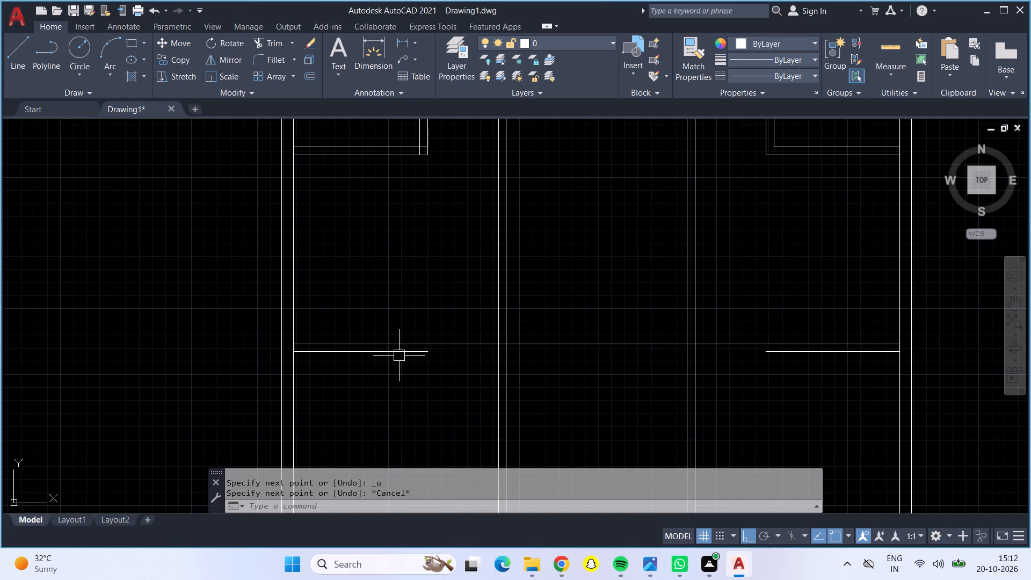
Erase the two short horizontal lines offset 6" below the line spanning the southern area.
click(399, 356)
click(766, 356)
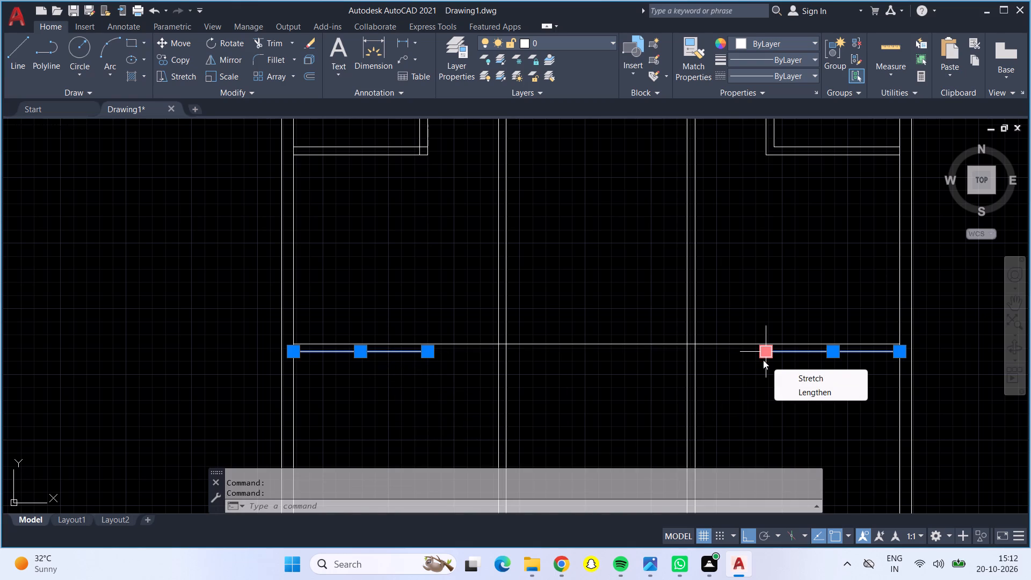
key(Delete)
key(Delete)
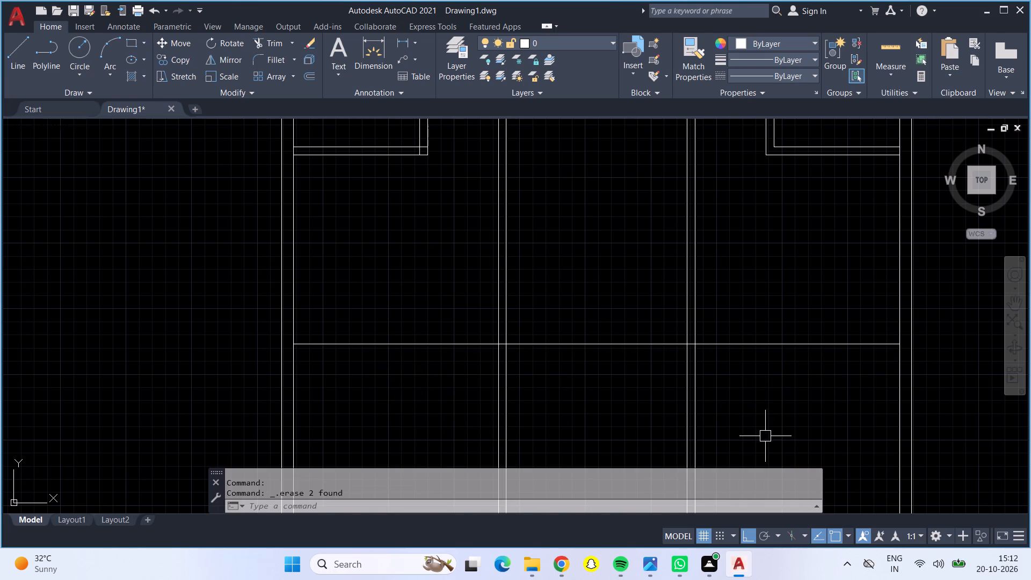
Offset all three segments of the horizontal line spanning the southern area 9" southward to form a full-width wall.
key(o)
key(Return)
key(9)
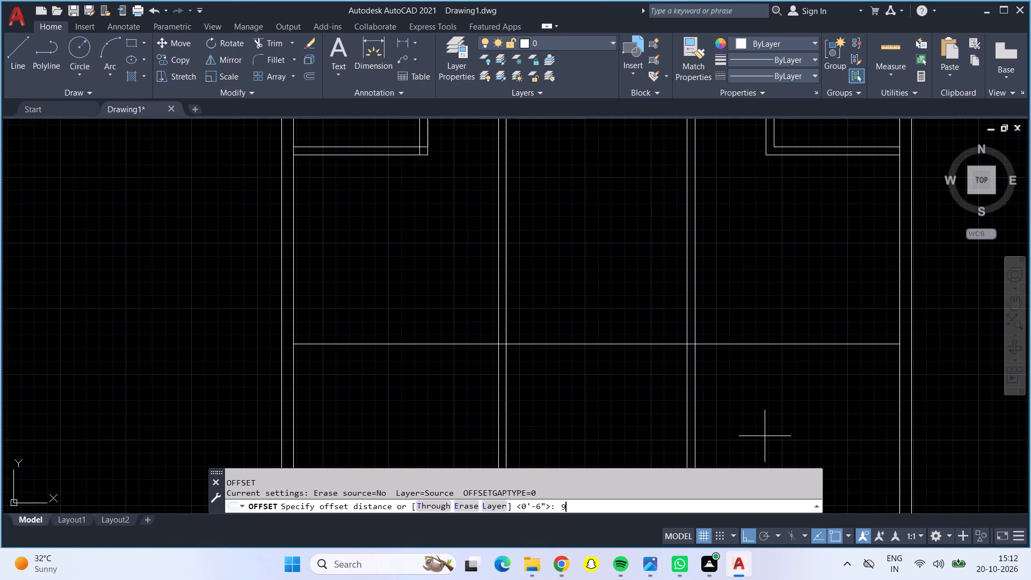
key(shift+quotedbl)
key(Return)
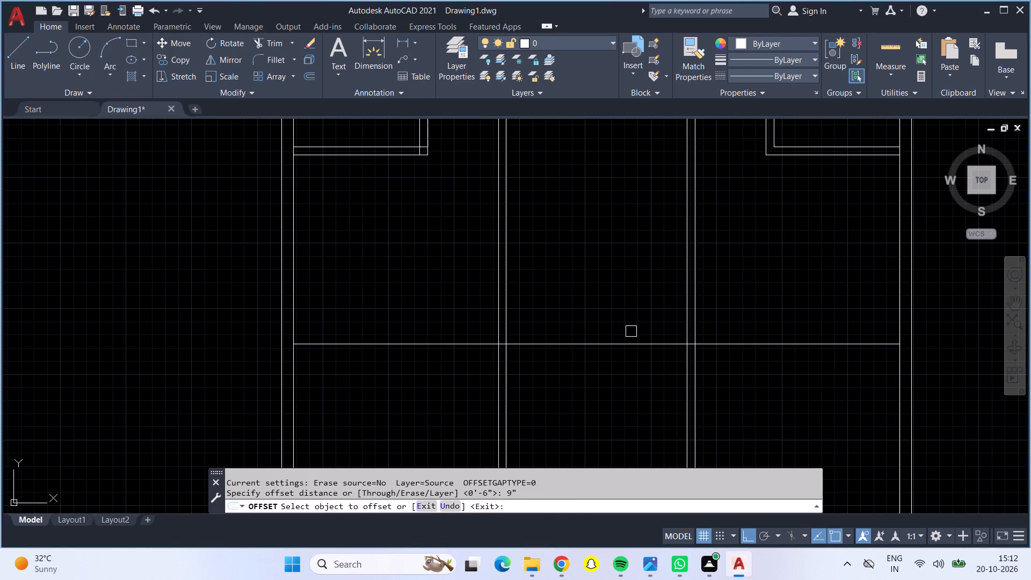
click(635, 344)
click(642, 363)
click(806, 344)
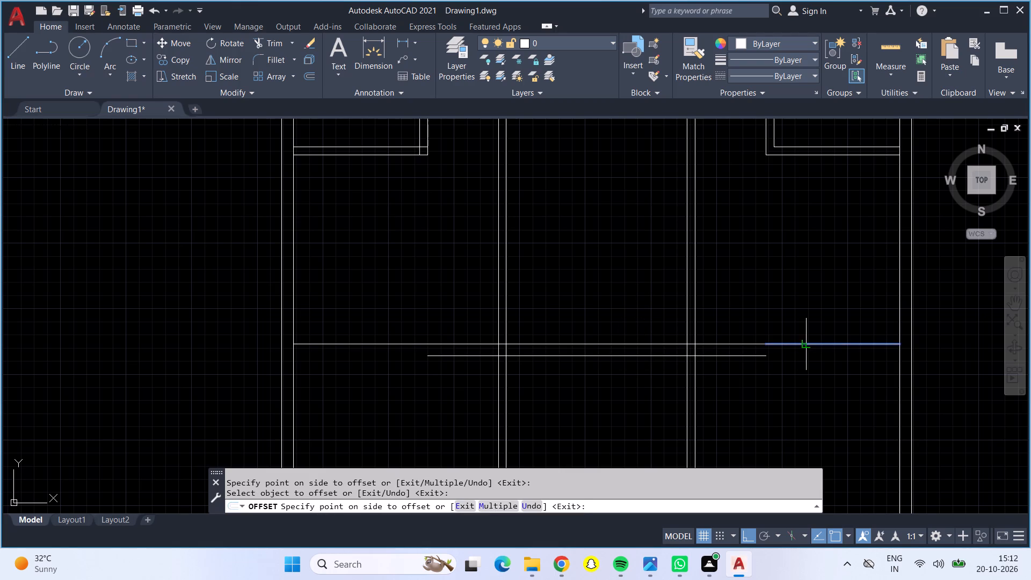
click(795, 379)
click(393, 342)
click(389, 374)
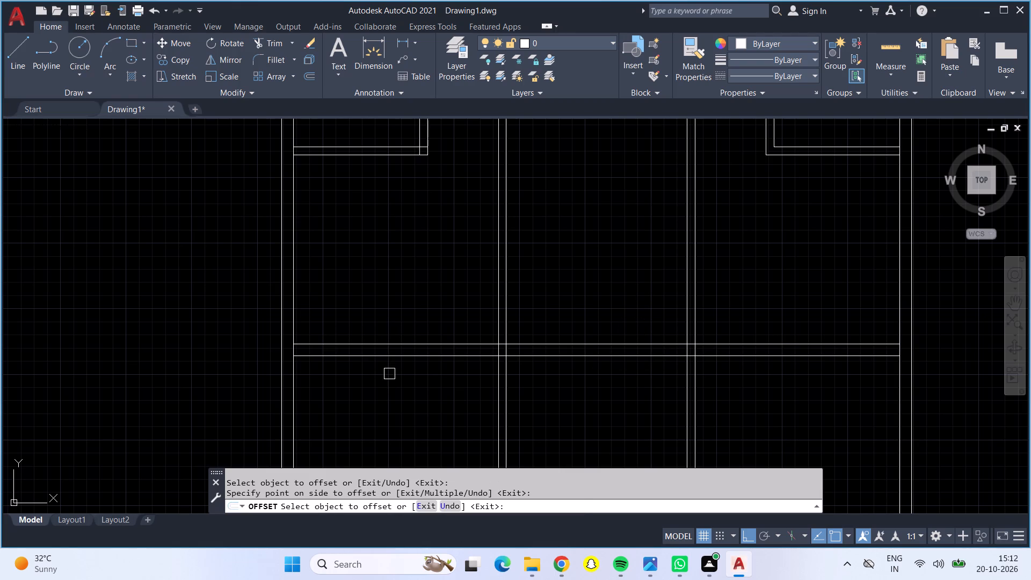
scroll(403, 378, down, 2)
key(Escape)
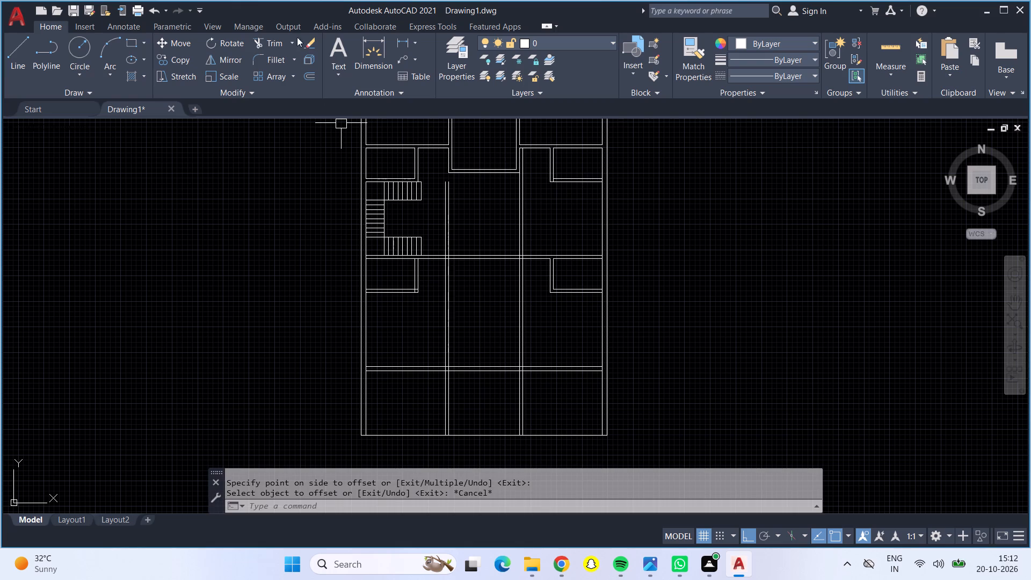
Trim the vertical wall lines crossing the open hall beside the staircase, north of the horizontal wall.
click(267, 42)
drag(435, 215, 525, 214)
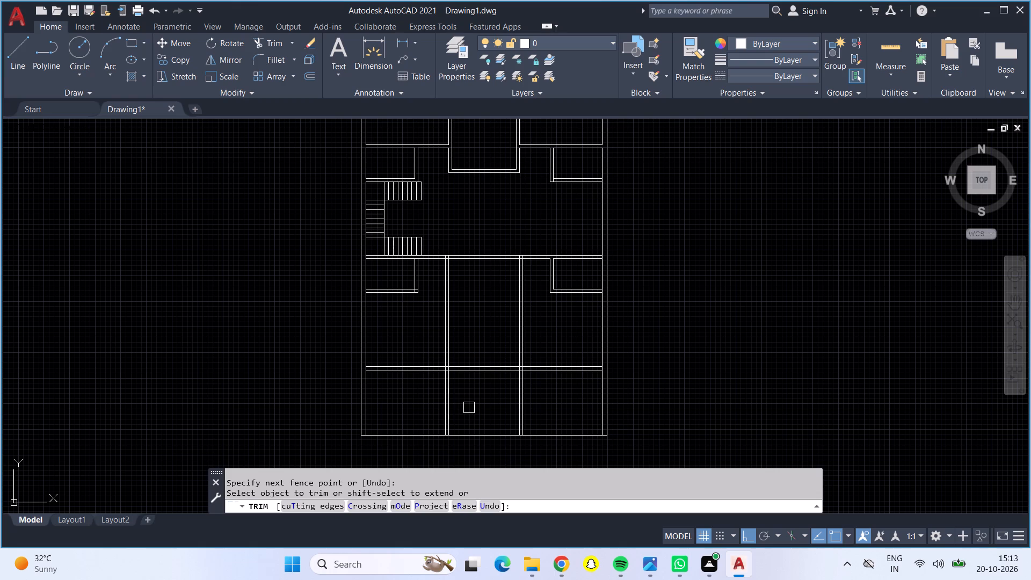
Measure the width and length of the central southern room between the two vertical walls.
click(895, 49)
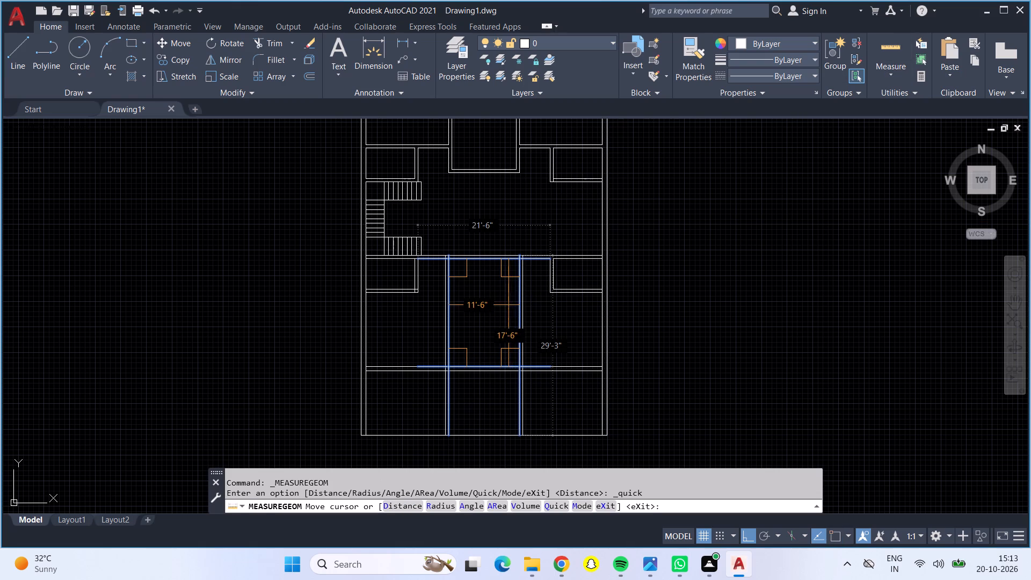
scroll(488, 307, up, 1)
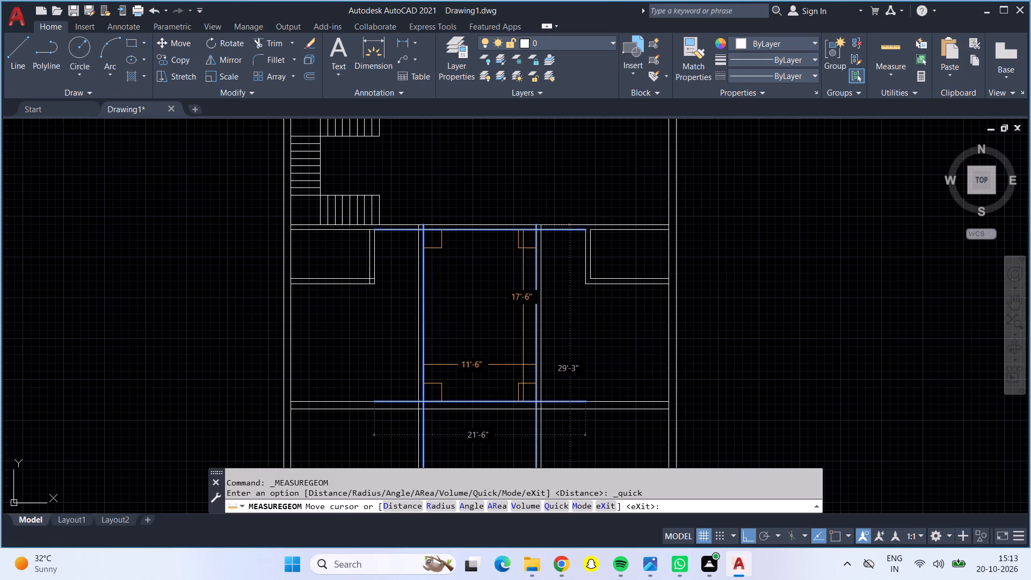
middle_drag(475, 360, 475, 323)
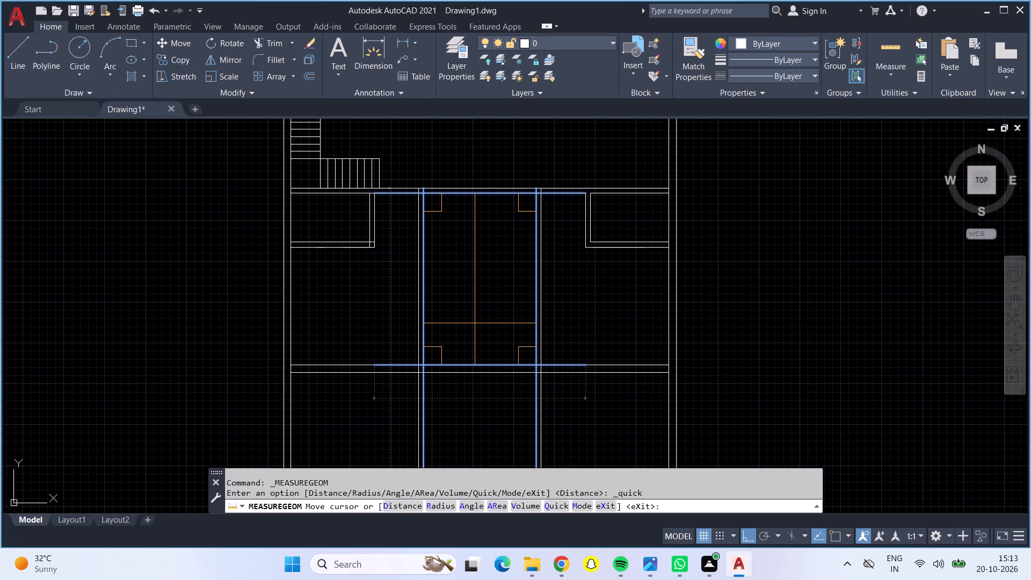
middle_drag(475, 299, 465, 376)
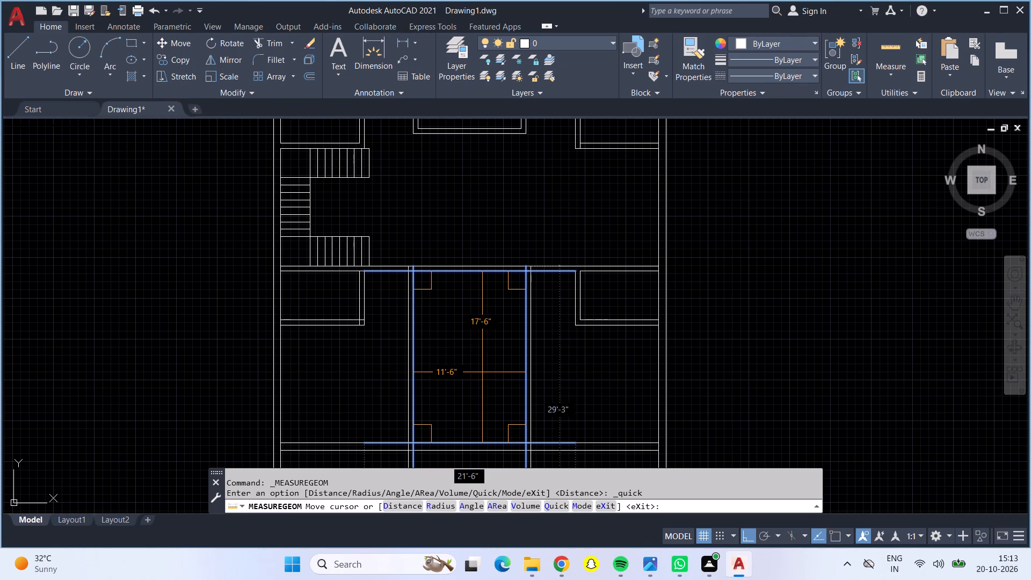
scroll(482, 372, down, 2)
middle_drag(482, 372, 475, 407)
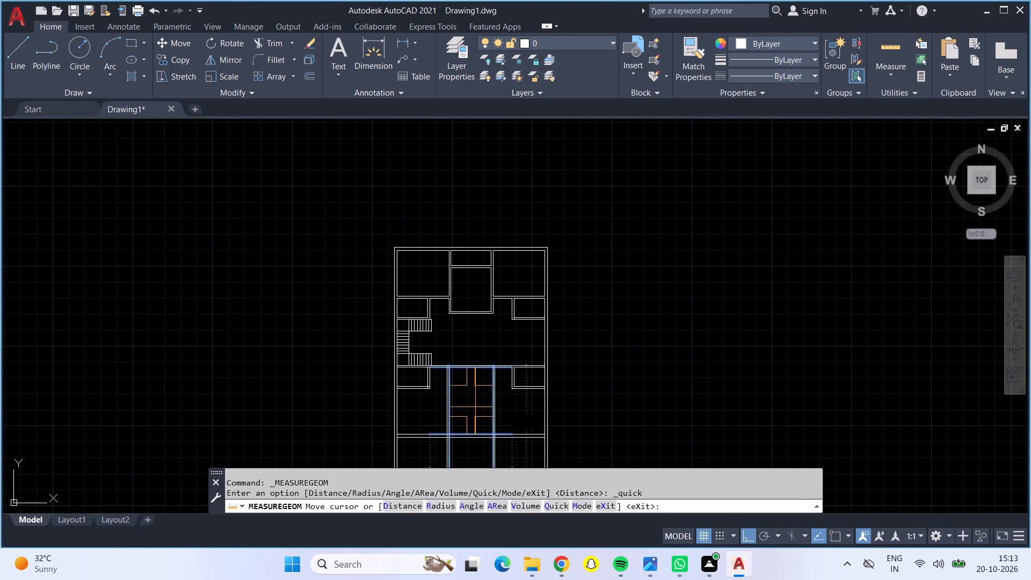
scroll(474, 395, up, 3)
middle_drag(476, 400, 477, 388)
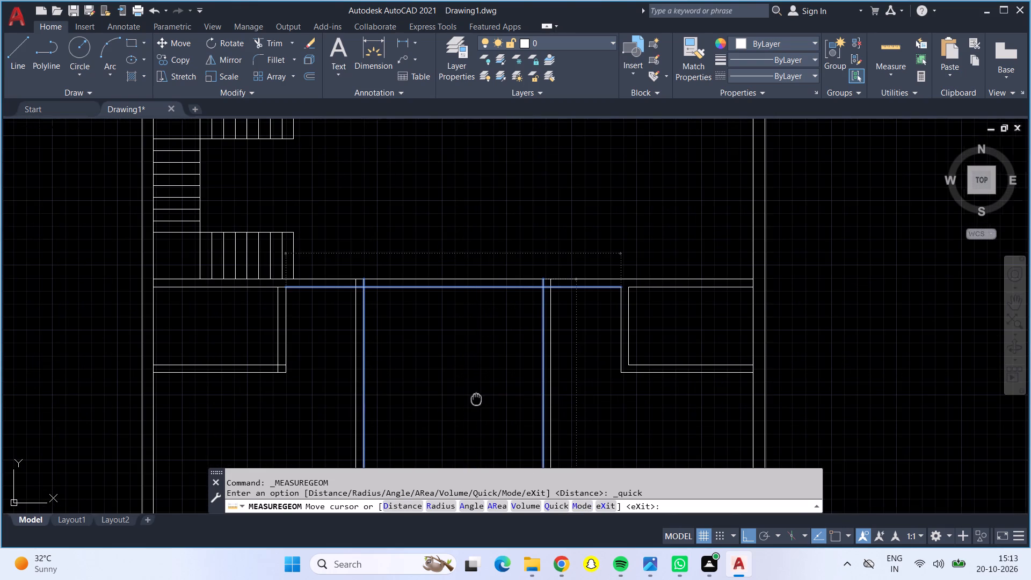
middle_drag(477, 388, 485, 321)
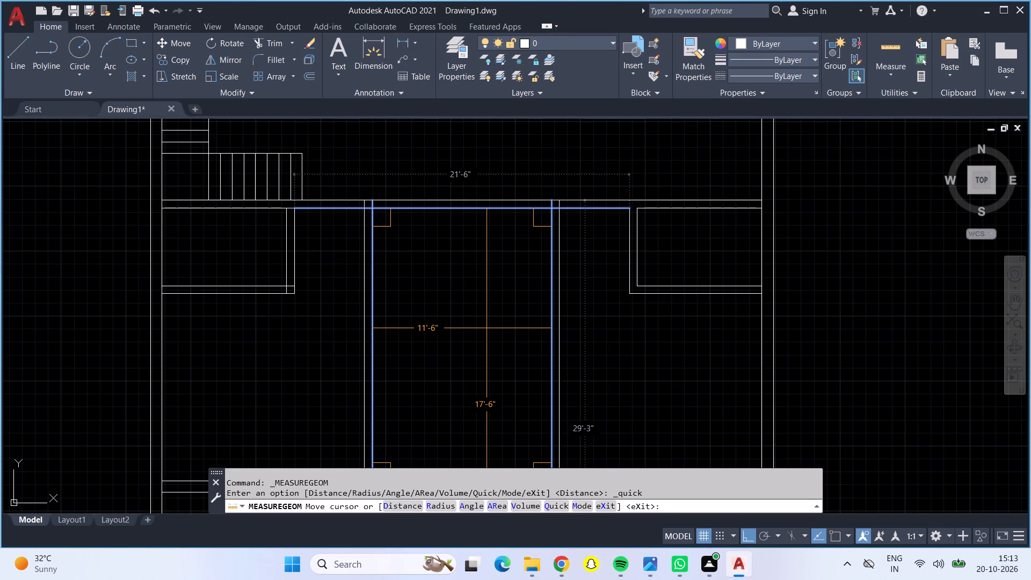
scroll(487, 329, down, 1)
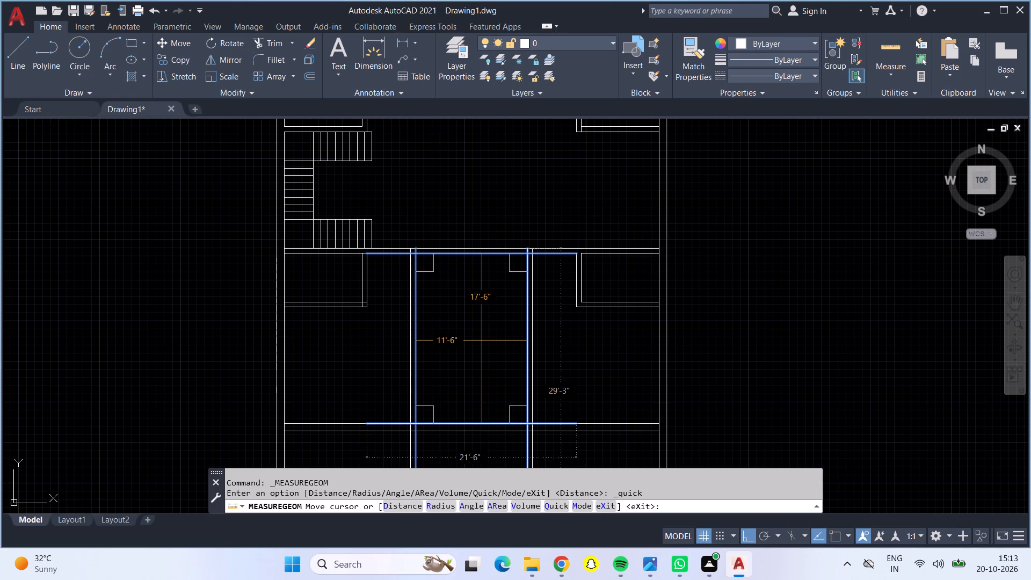
key(Return)
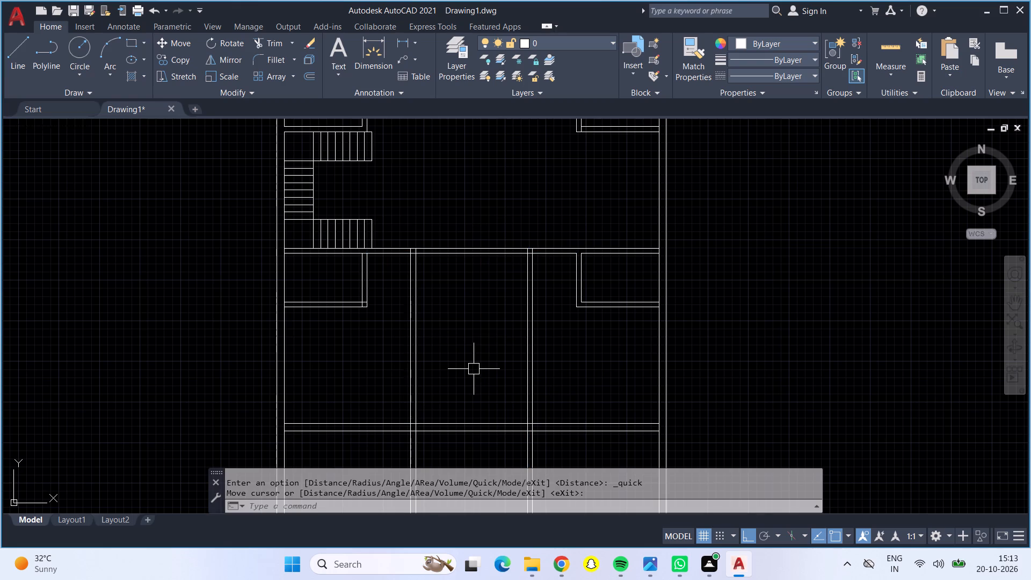
Trim the vertical wall lines between the new full-width horizontal wall and the southern outer wall.
middle_drag(474, 373, 462, 276)
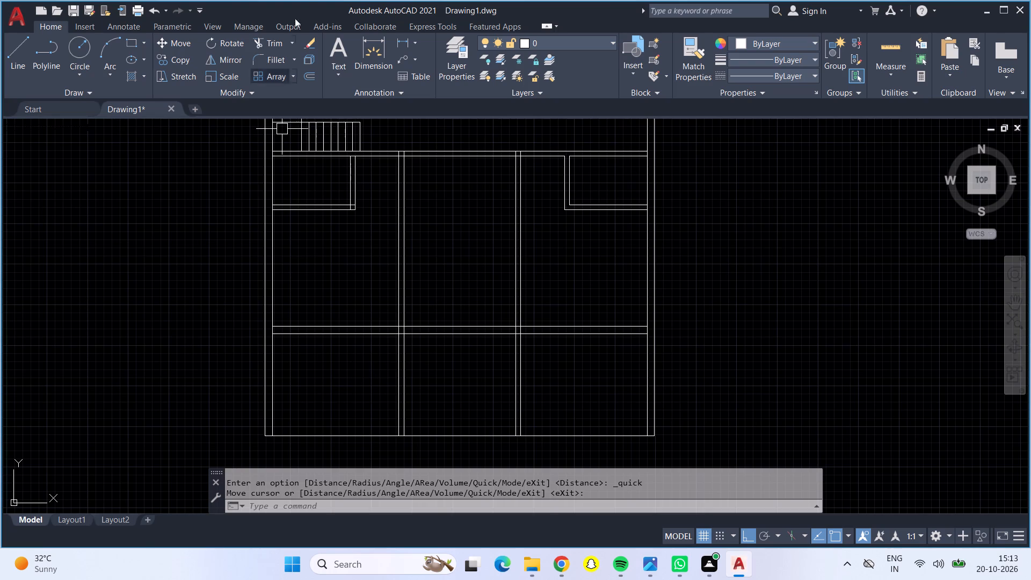
click(277, 39)
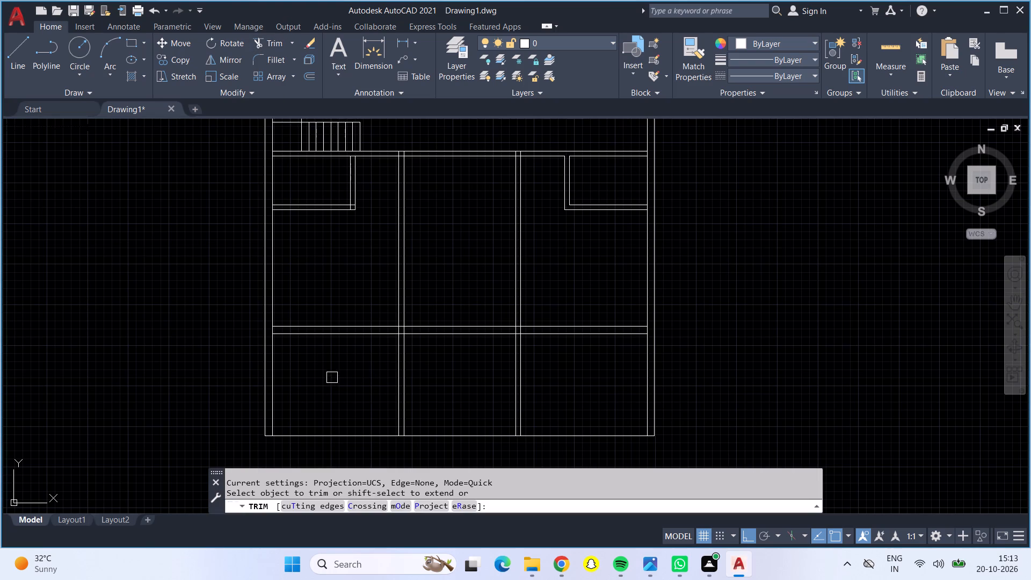
drag(342, 374, 525, 381)
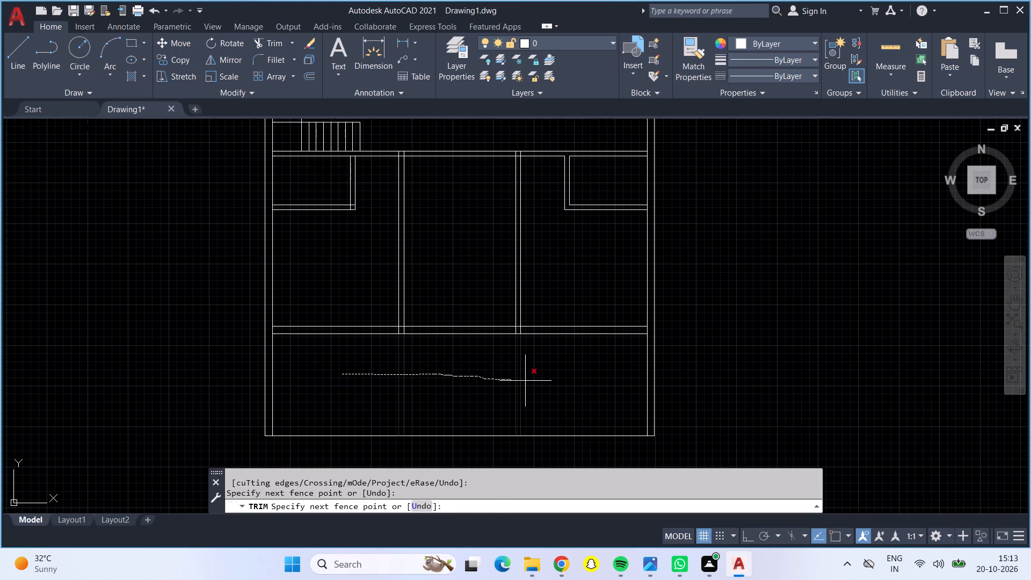
Finish trimming the eastern vertical wall lines between the full-width horizontal wall and the southern outer wall.
drag(525, 381, 535, 381)
Trim the overlapping lines where the western vertical partition meets the full-width horizontal wall in the south.
scroll(536, 382, down, 1)
scroll(433, 358, up, 3)
scroll(433, 358, down, 1)
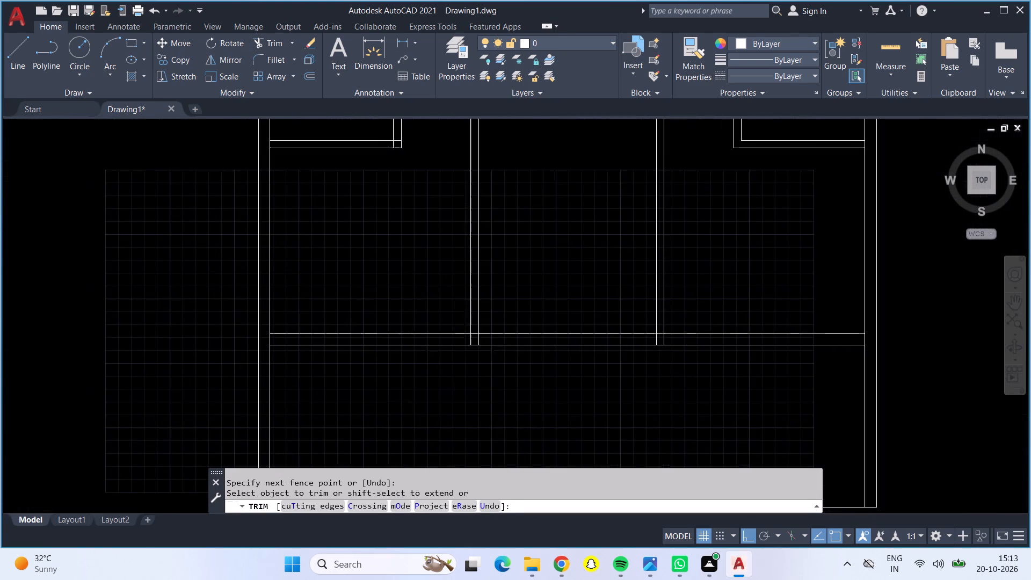
scroll(491, 345, up, 1)
scroll(491, 345, down, 1)
scroll(467, 306, up, 1)
scroll(467, 306, down, 1)
scroll(467, 306, up, 1)
scroll(467, 306, down, 1)
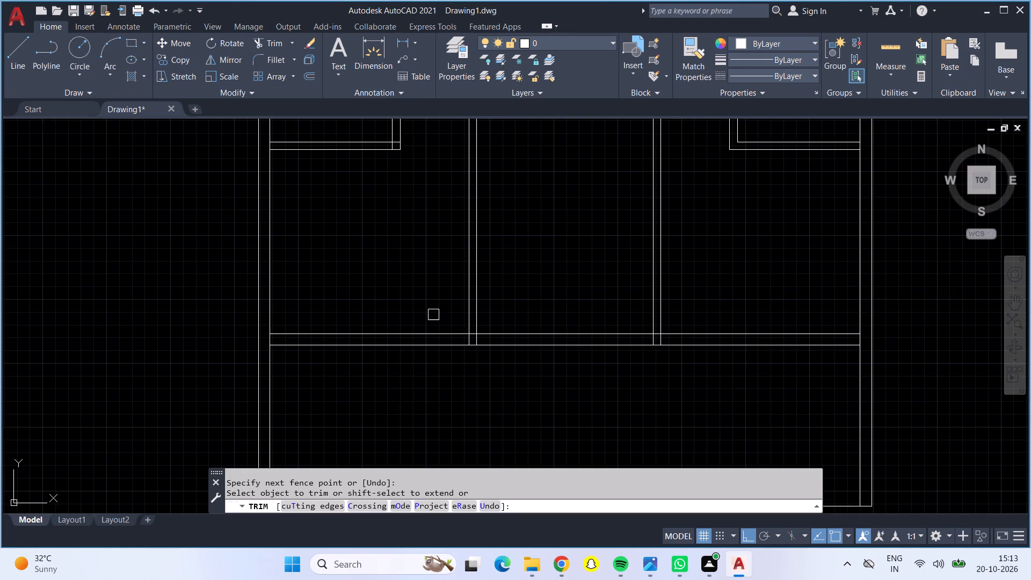
scroll(433, 315, up, 6)
scroll(488, 357, down, 3)
middle_drag(495, 359, 383, 313)
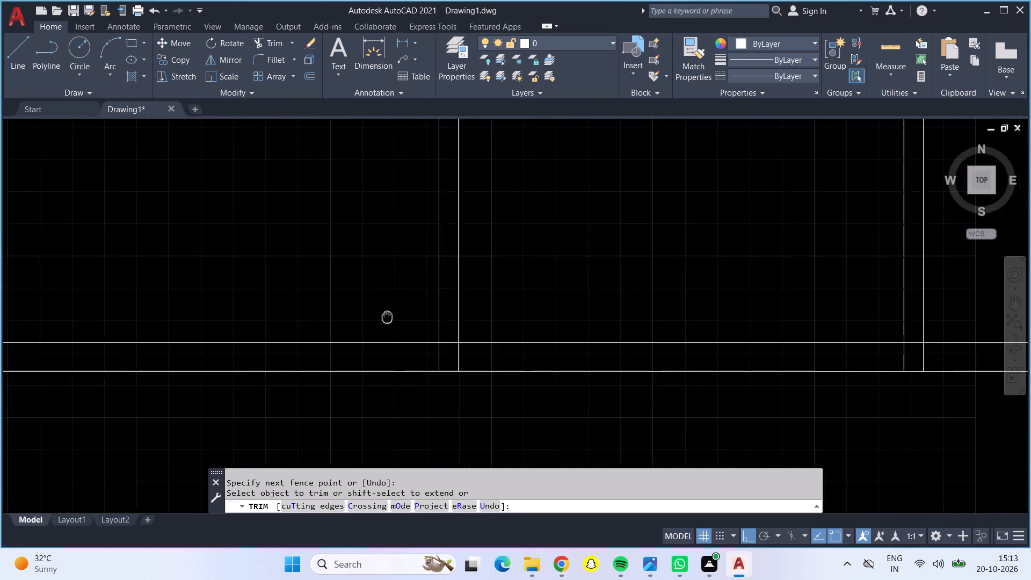
middle_drag(383, 313, 372, 306)
scroll(412, 328, up, 4)
drag(436, 410, 569, 404)
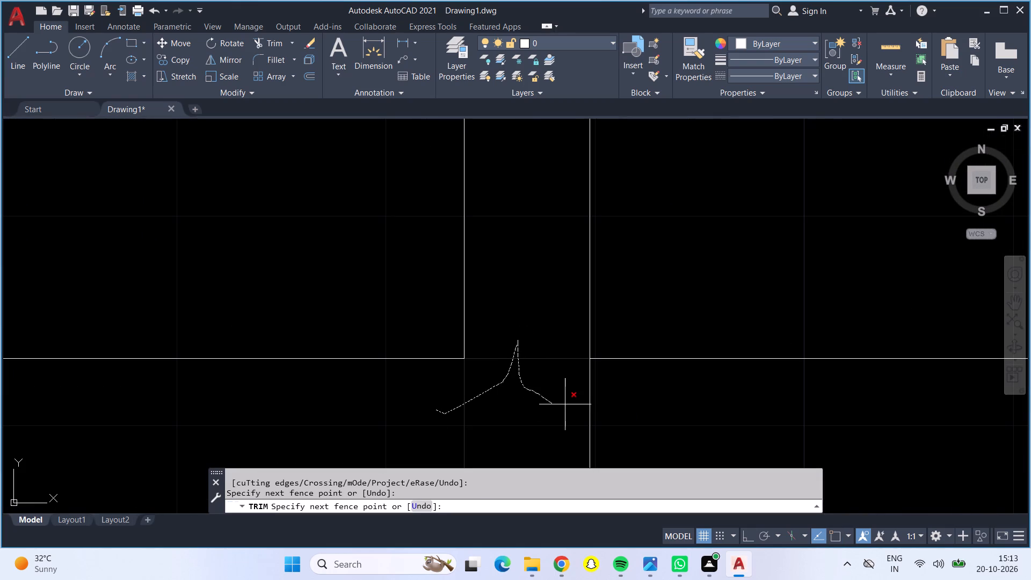
drag(569, 404, 592, 403)
Trim the overlapping lines where the eastern vertical partition meets the full-width horizontal wall in the south.
scroll(604, 411, down, 4)
scroll(681, 344, down, 1)
middle_drag(674, 349, 621, 352)
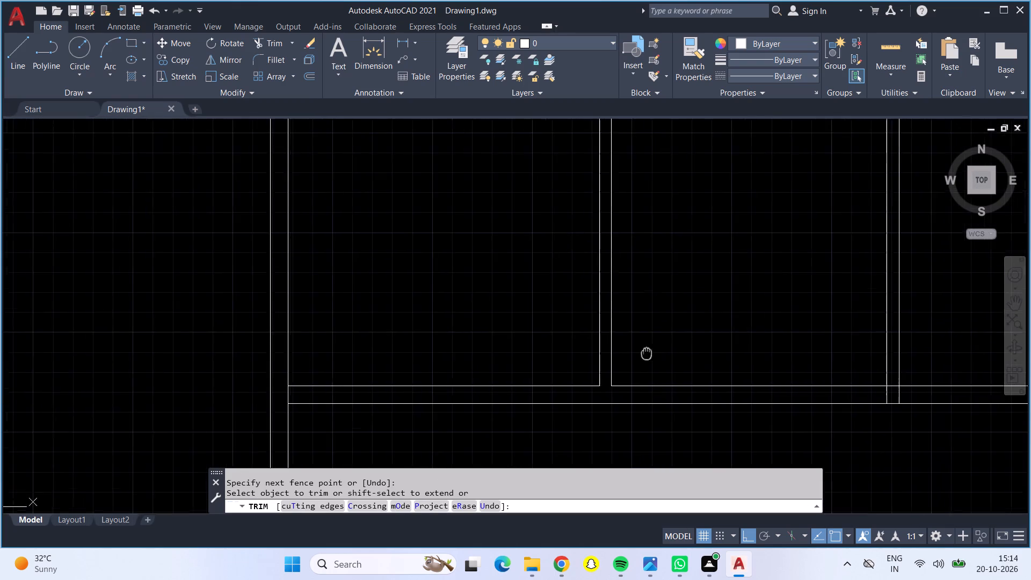
middle_drag(621, 352, 254, 263)
scroll(492, 311, up, 4)
drag(414, 267, 476, 278)
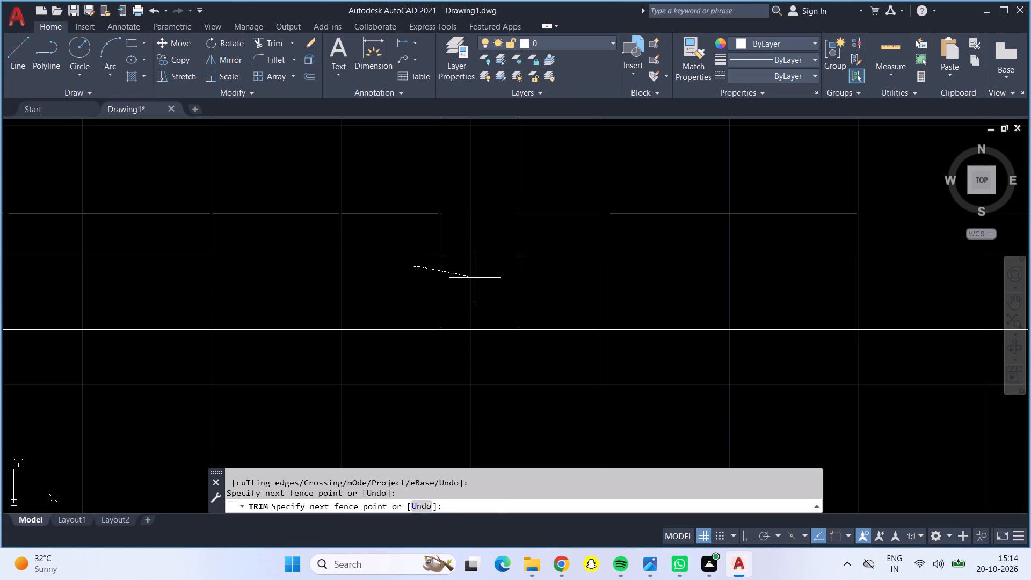
drag(476, 278, 529, 286)
click(471, 206)
click(464, 238)
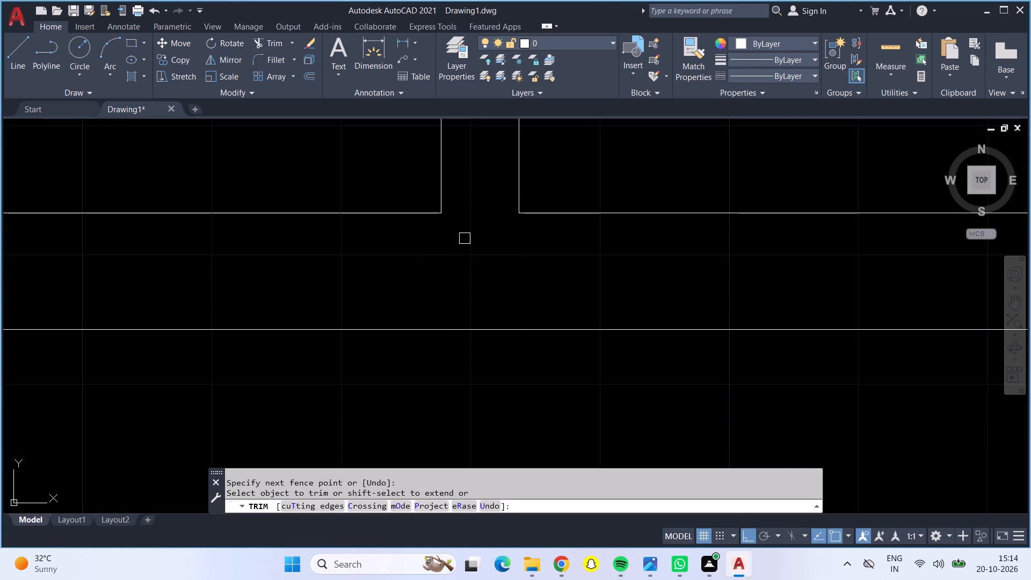
Trim the inner lines of the eastern and western outer walls across both ends of the southern full-width wall.
scroll(464, 245, down, 4)
scroll(786, 250, up, 3)
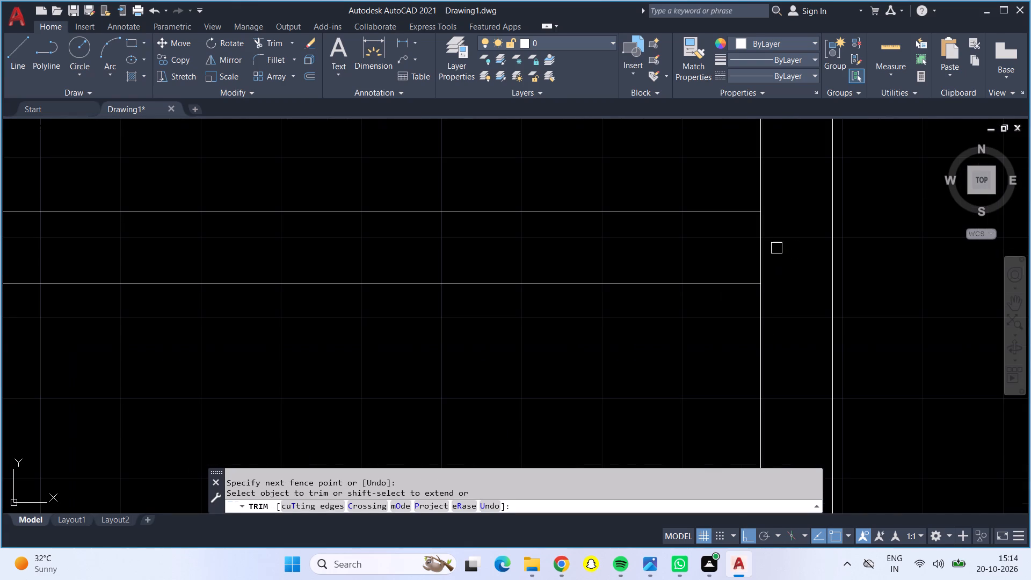
click(761, 245)
scroll(764, 241, down, 3)
scroll(764, 247, up, 1)
scroll(764, 248, down, 1)
middle_drag(335, 327, 383, 326)
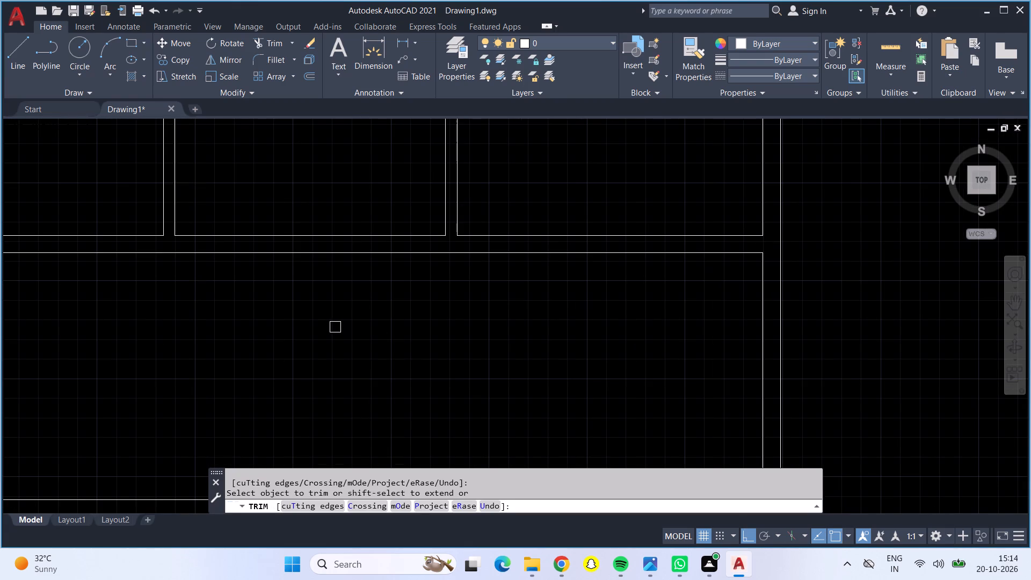
middle_drag(383, 326, 755, 327)
middle_drag(408, 314, 918, 286)
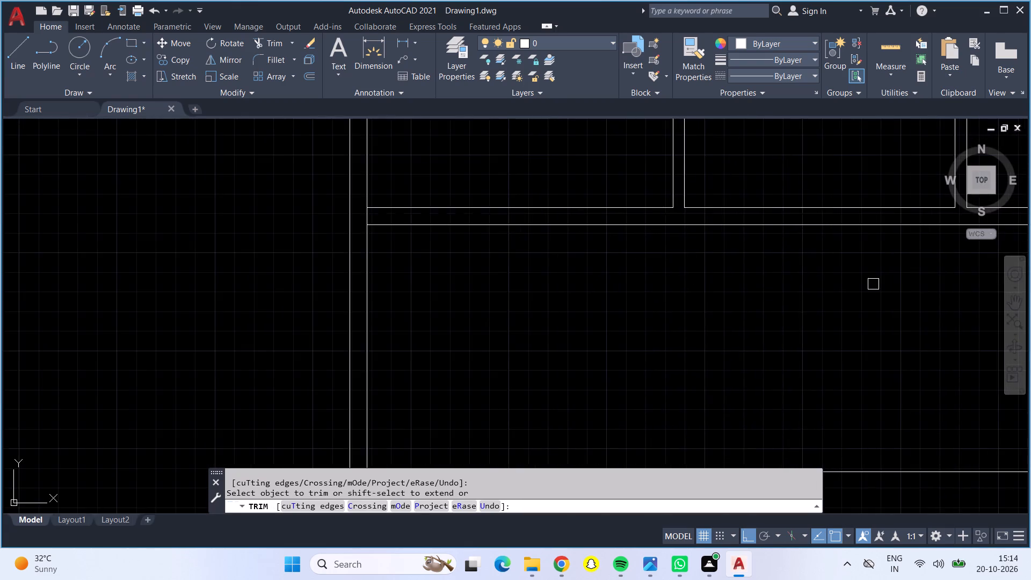
click(366, 214)
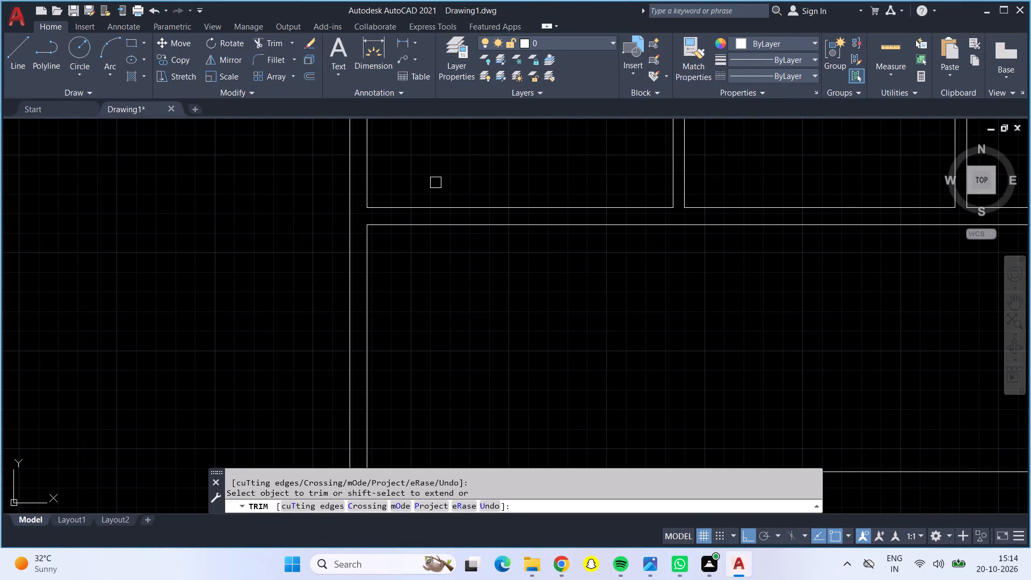
Trim the overlapping inner wall lines at the southeast corner of the small room south of the staircase.
middle_drag(462, 178, 481, 516)
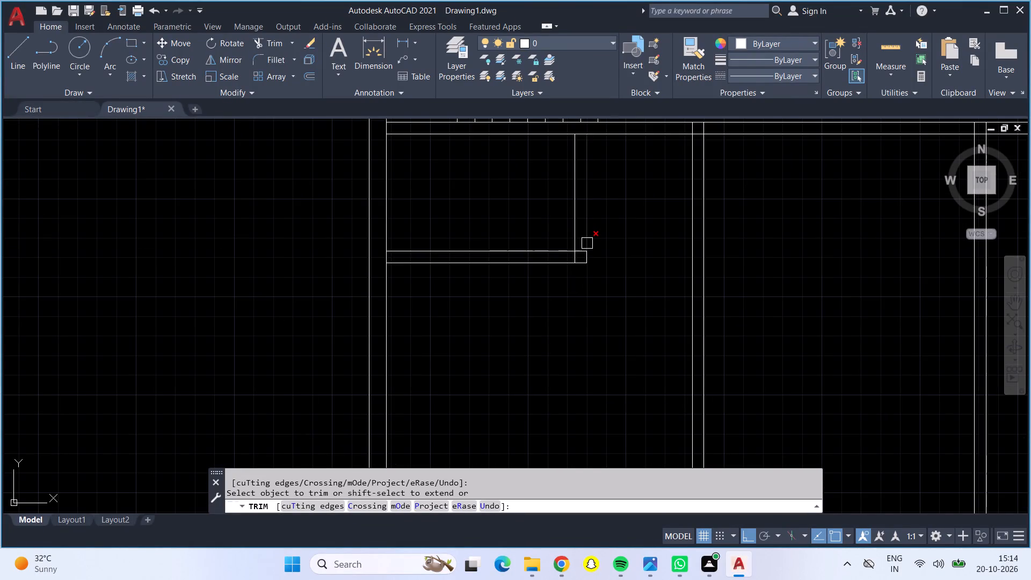
scroll(587, 243, up, 2)
click(554, 273)
click(561, 263)
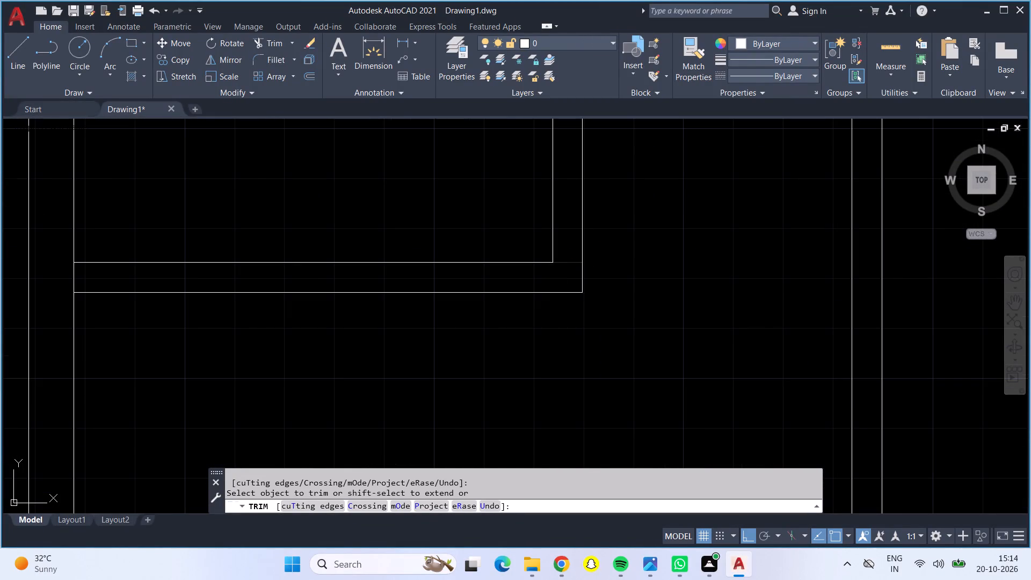
Trim the overlapping lines where the western vertical partition meets the wall along the south side of the hall.
scroll(591, 293, down, 2)
middle_drag(630, 269, 554, 375)
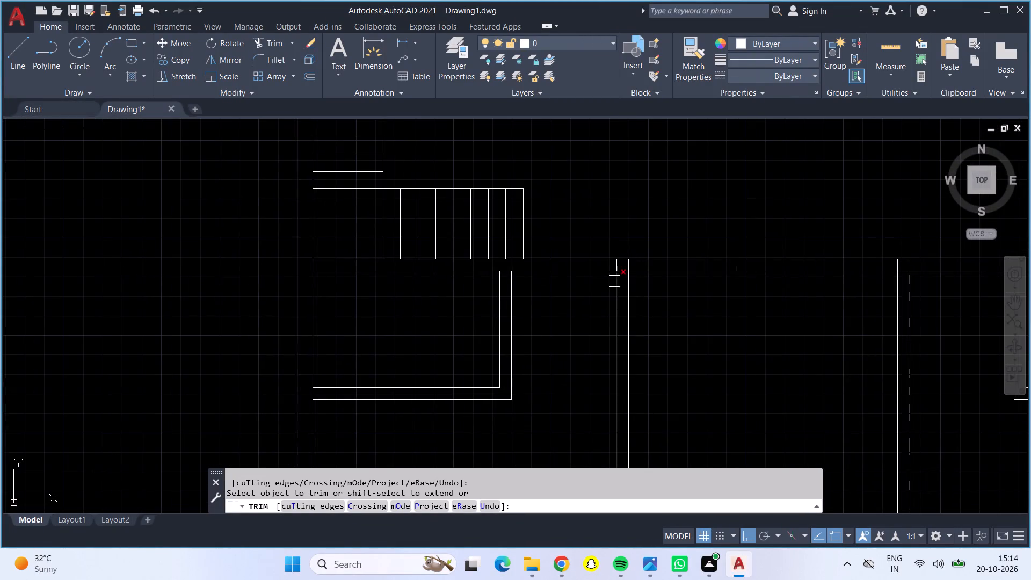
scroll(623, 271, up, 4)
click(615, 269)
drag(587, 246, 685, 244)
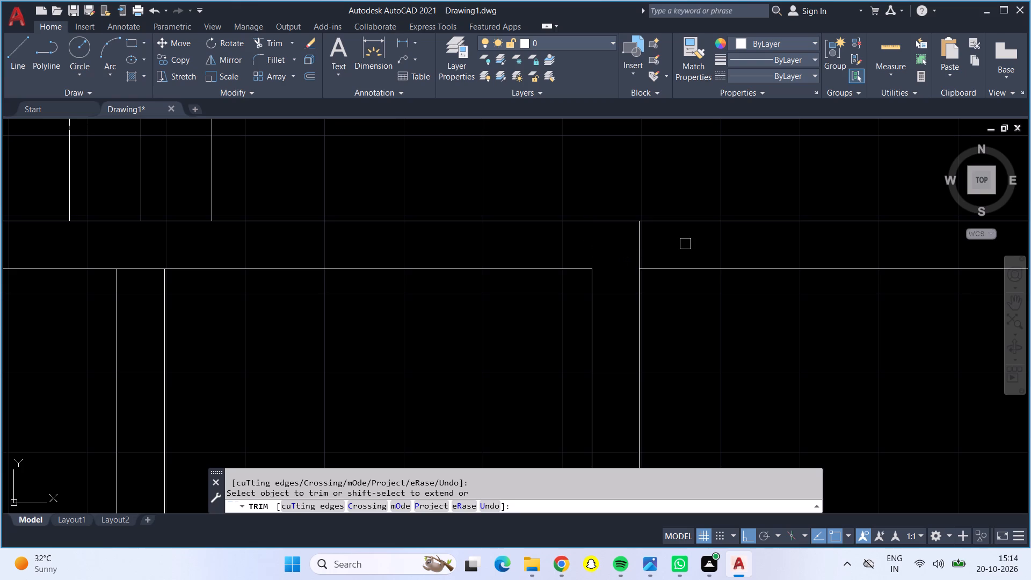
drag(685, 244, 631, 248)
Trim the overlapping lines where the eastern vertical partition meets the wall along the south side of the hall.
scroll(629, 249, down, 3)
middle_drag(685, 291, 442, 317)
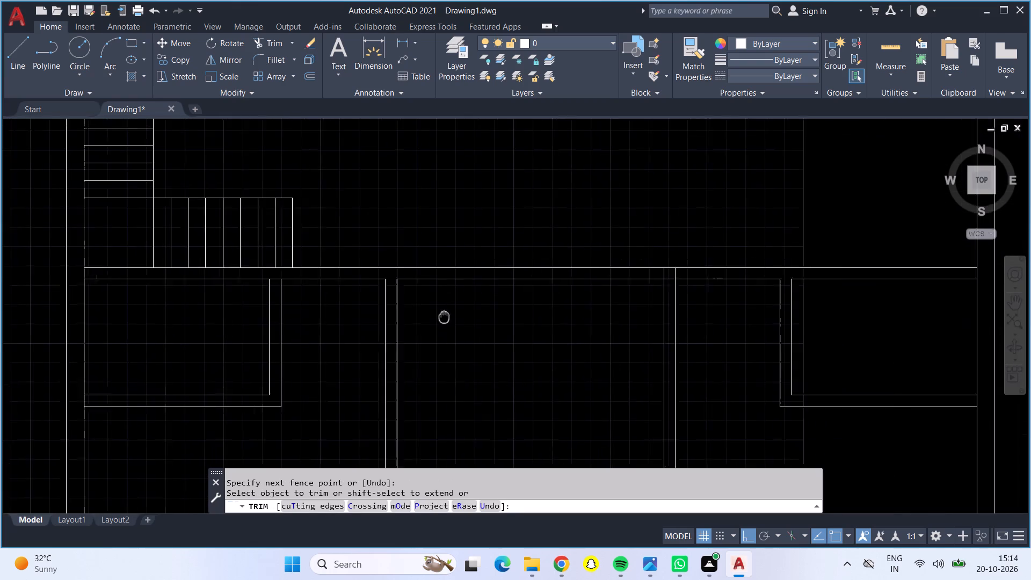
scroll(656, 272, up, 3)
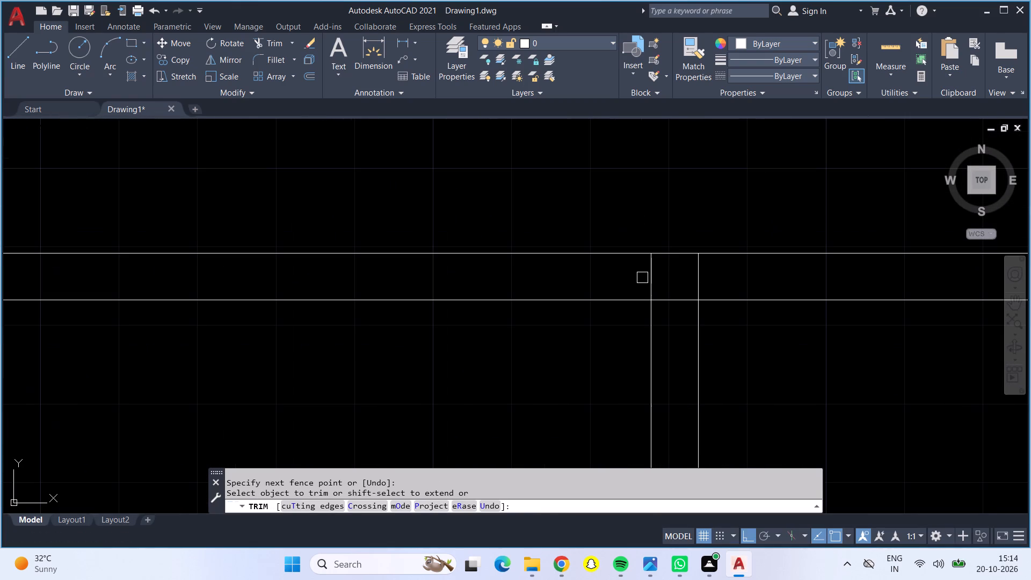
click(642, 278)
click(652, 284)
click(662, 303)
click(697, 280)
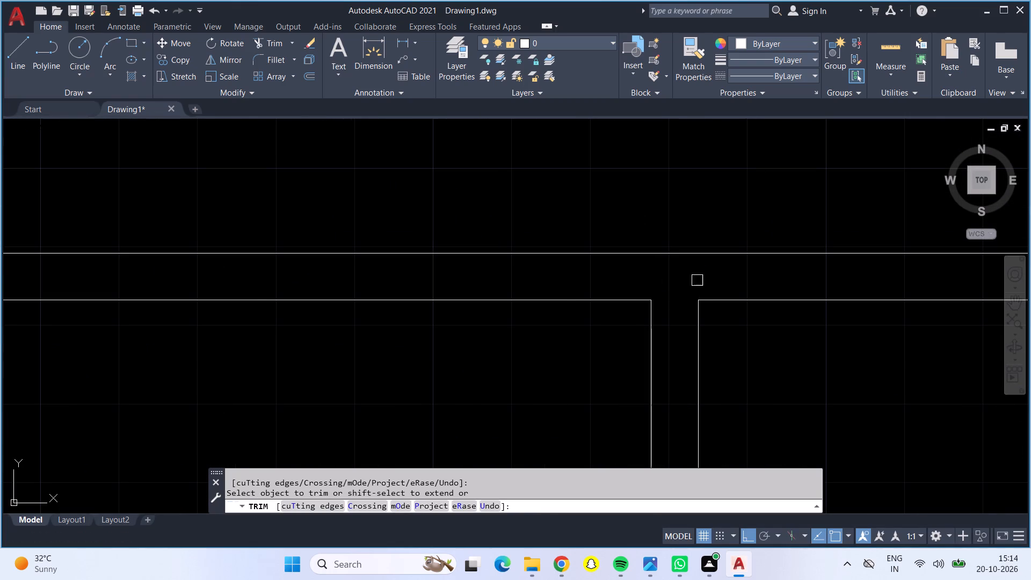
Measure the width and depth of the full-width southern space and the southeastern room.
scroll(702, 298, down, 2)
scroll(705, 305, up, 1)
scroll(705, 306, down, 1)
scroll(705, 306, up, 1)
scroll(709, 336, down, 1)
scroll(720, 346, up, 1)
scroll(750, 370, down, 1)
scroll(750, 371, up, 1)
scroll(750, 371, down, 1)
scroll(750, 371, up, 1)
scroll(757, 376, down, 3)
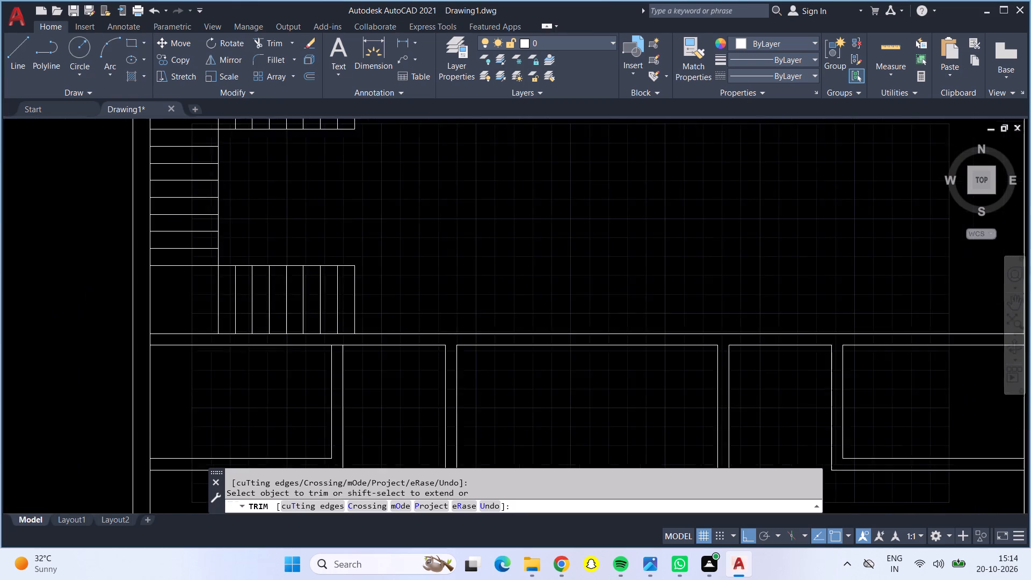
scroll(757, 382, down, 2)
middle_drag(711, 412, 680, 309)
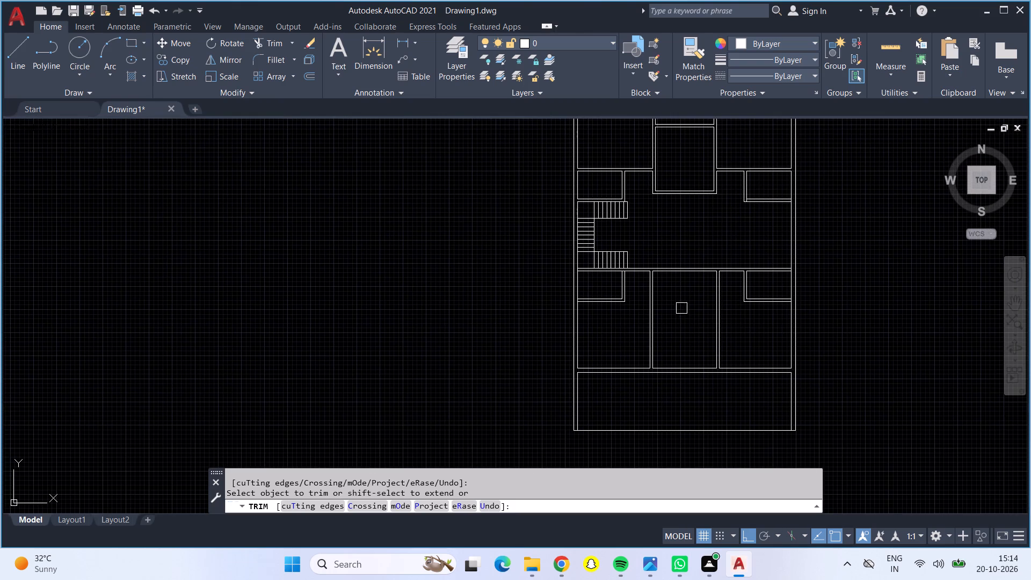
middle_drag(660, 412, 633, 368)
click(893, 52)
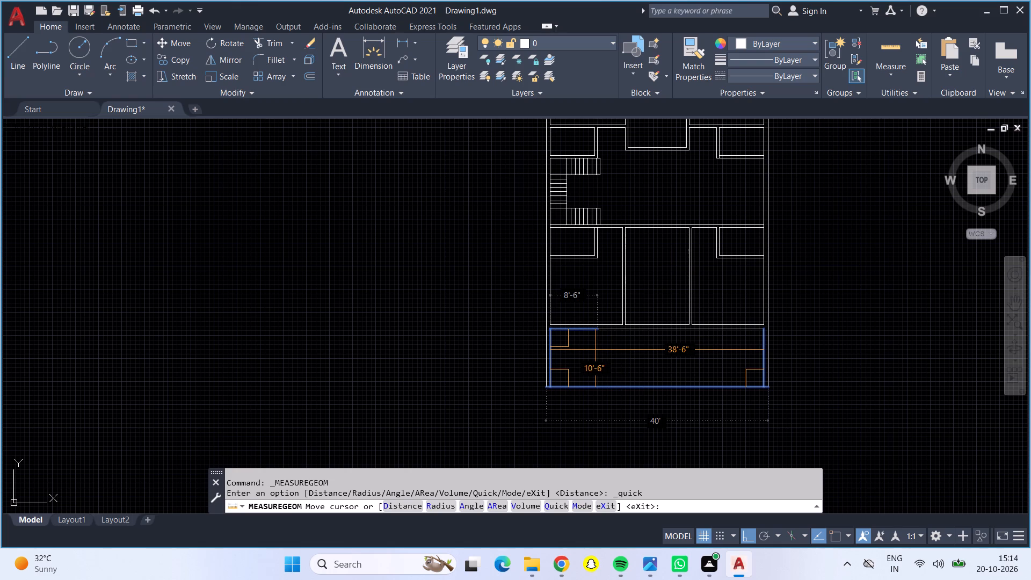
scroll(596, 350, down, 1)
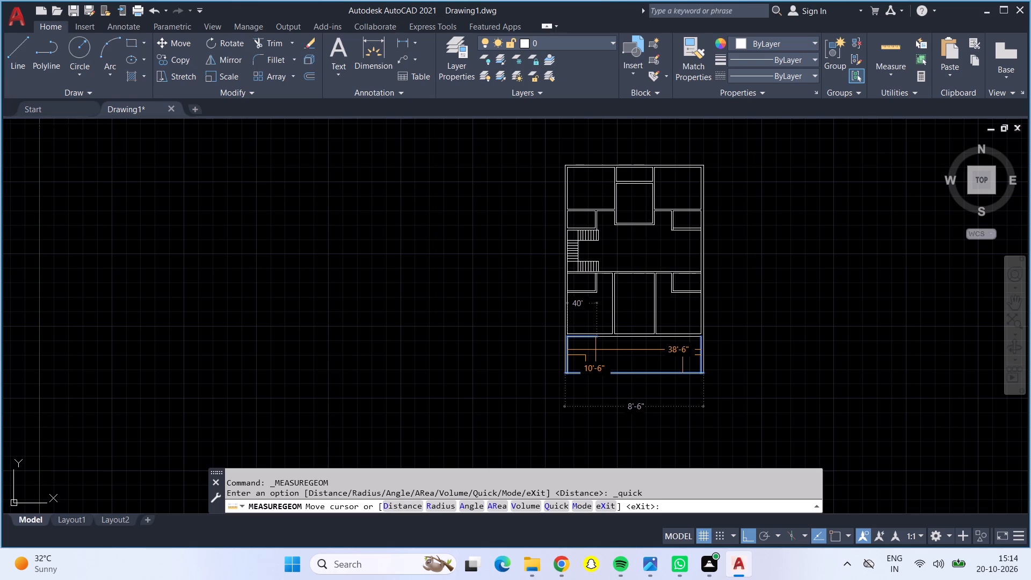
scroll(596, 350, up, 1)
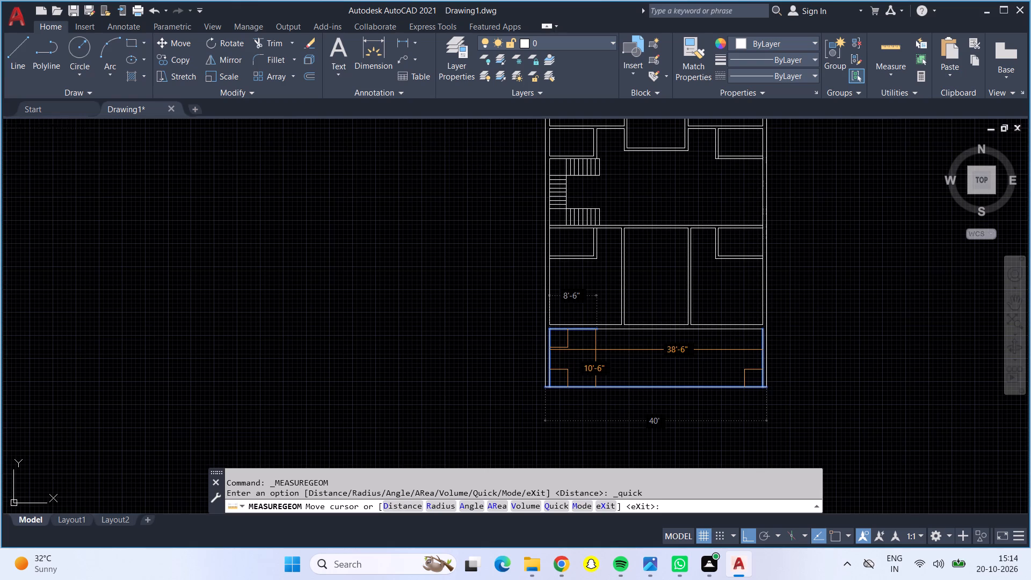
scroll(596, 350, up, 1)
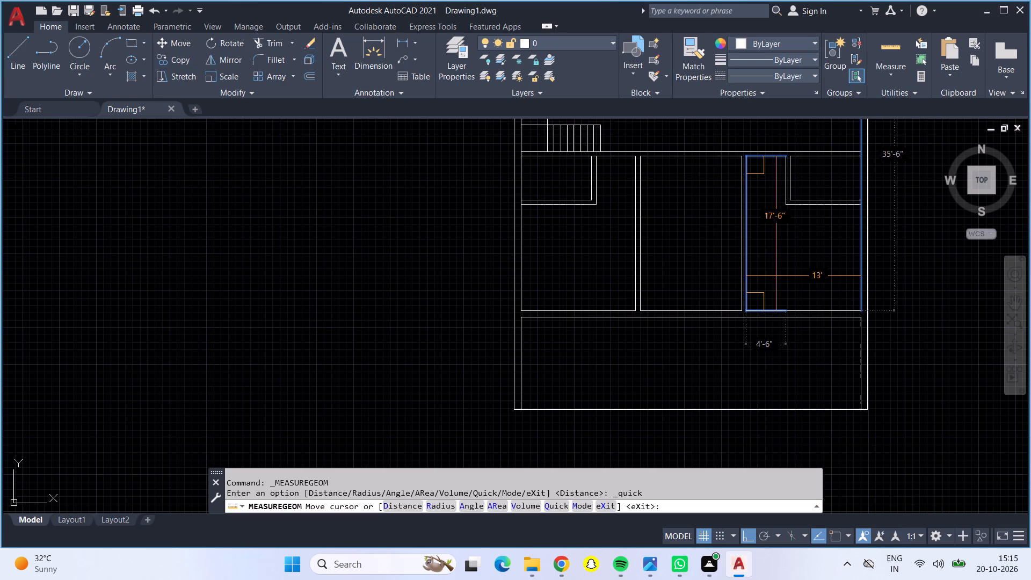
key(Escape)
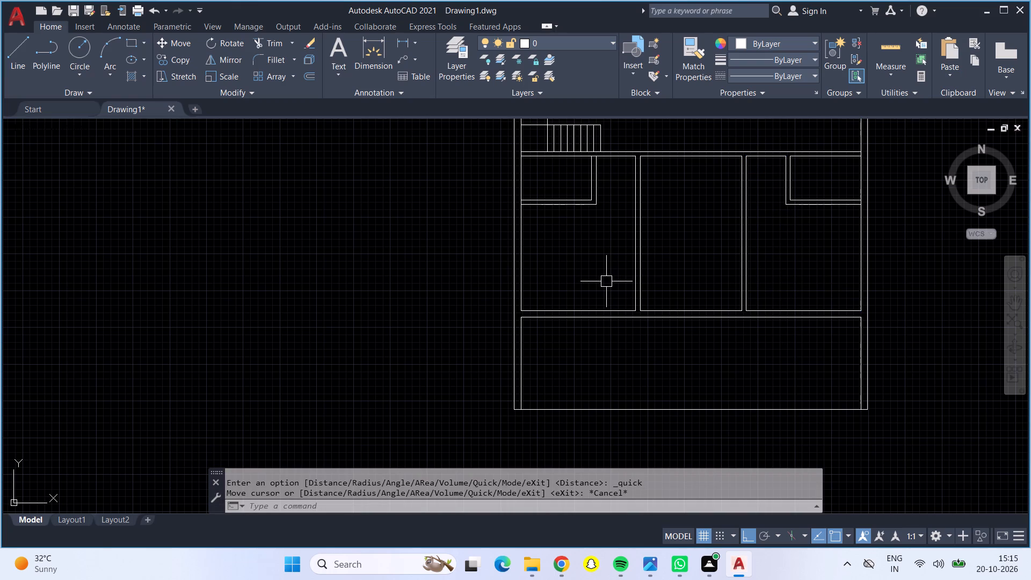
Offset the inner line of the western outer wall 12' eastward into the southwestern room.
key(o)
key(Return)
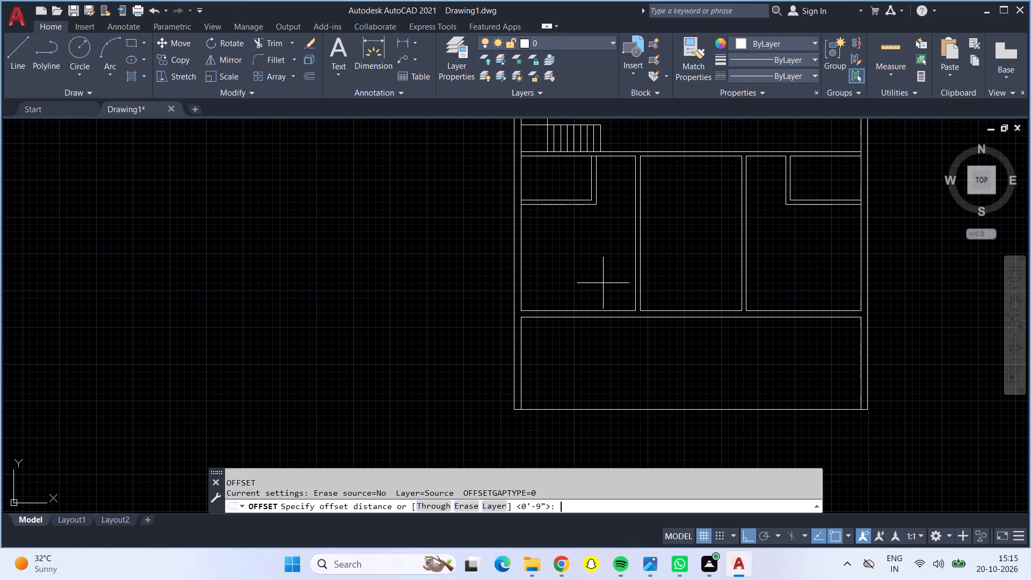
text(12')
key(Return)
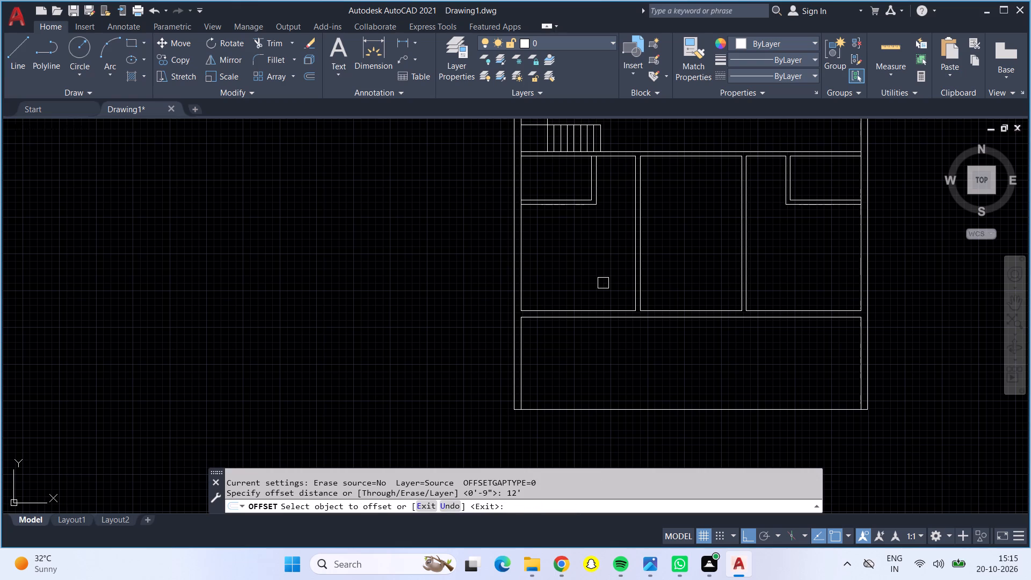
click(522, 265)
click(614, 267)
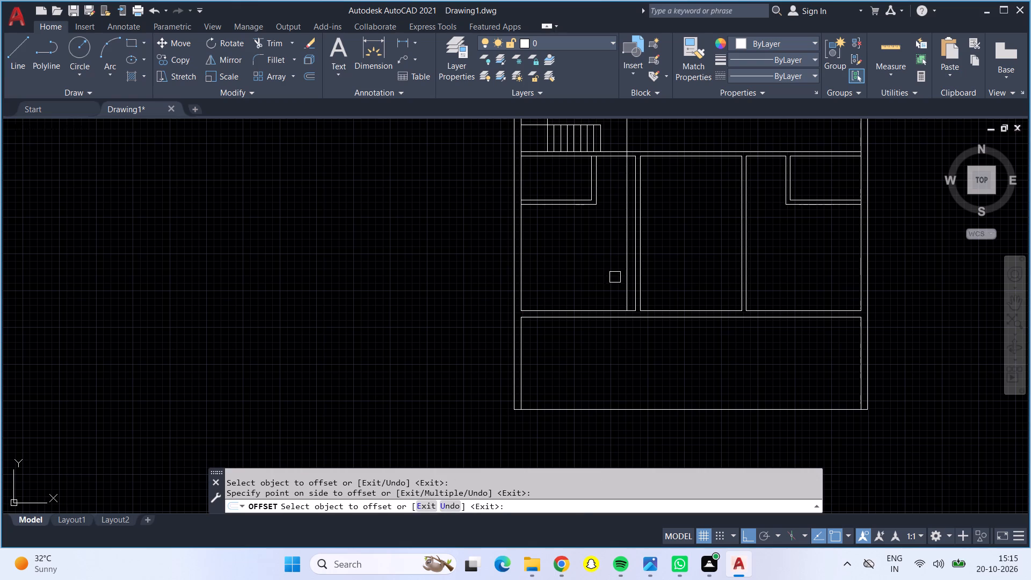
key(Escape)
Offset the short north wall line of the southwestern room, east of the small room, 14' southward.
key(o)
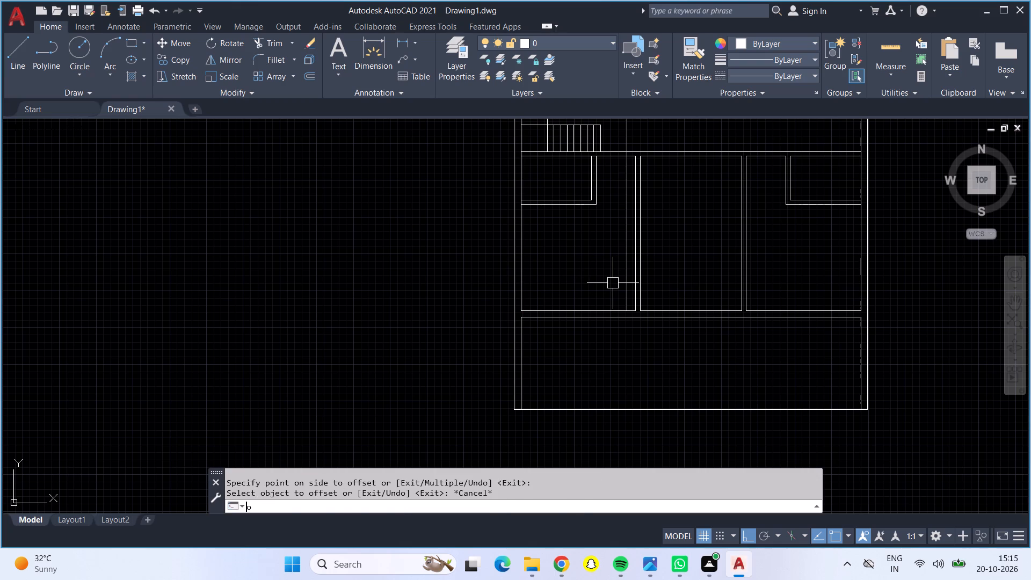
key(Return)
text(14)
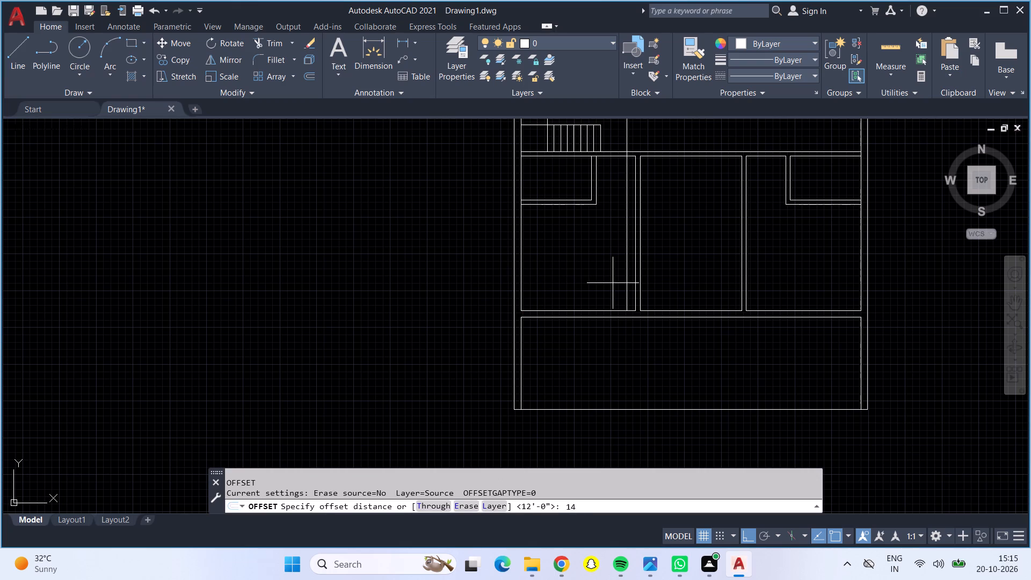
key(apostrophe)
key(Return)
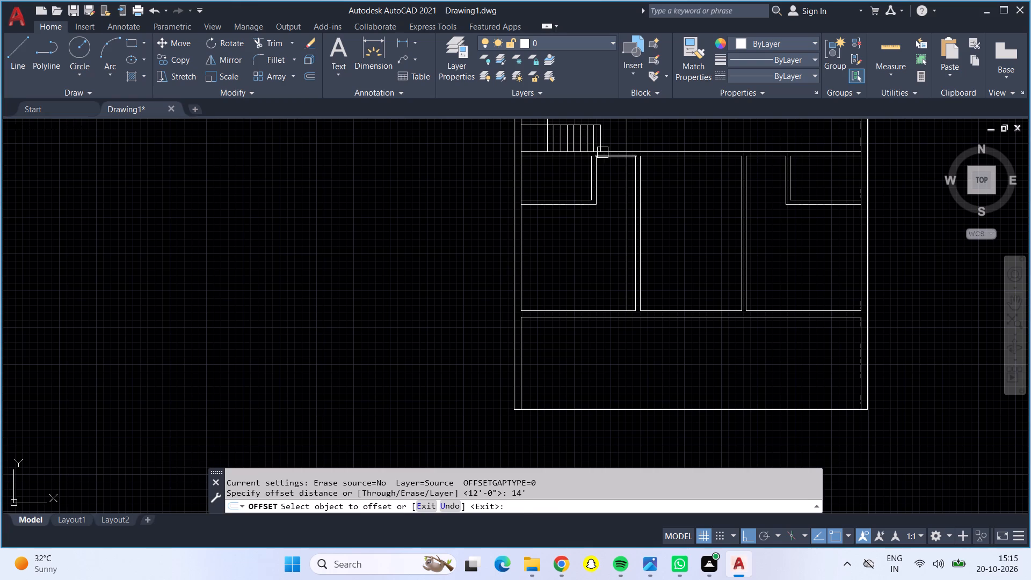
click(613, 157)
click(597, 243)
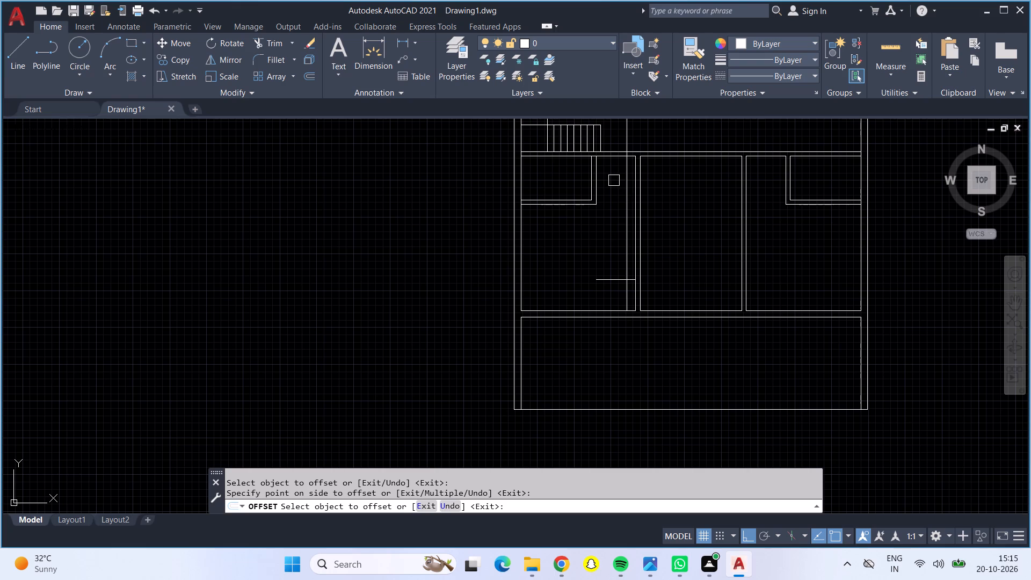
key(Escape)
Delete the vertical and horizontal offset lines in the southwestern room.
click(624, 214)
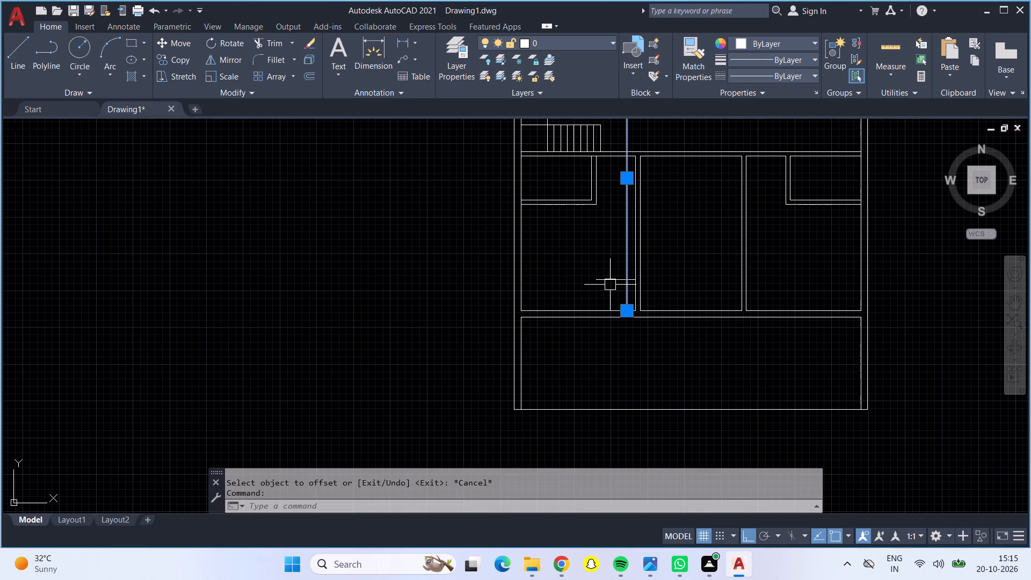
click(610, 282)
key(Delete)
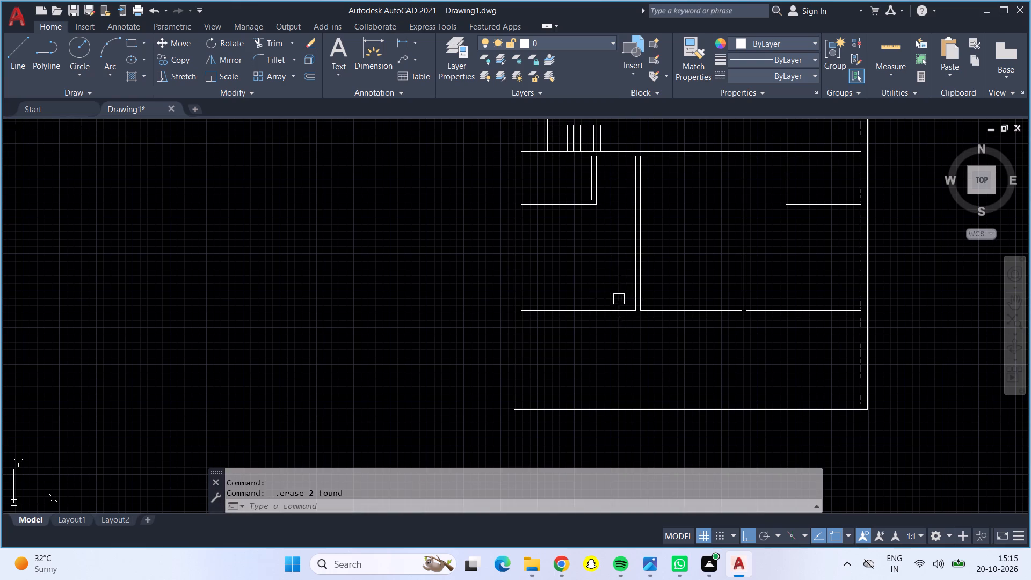
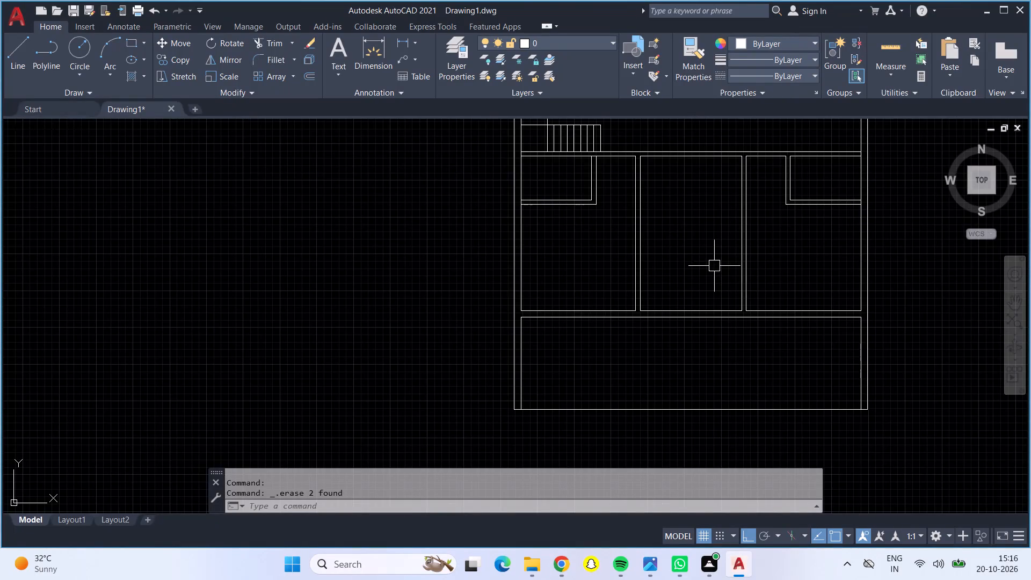
Measure the width and depth of the southern middle room with the Quick measure tool.
middle_drag(715, 264, 695, 464)
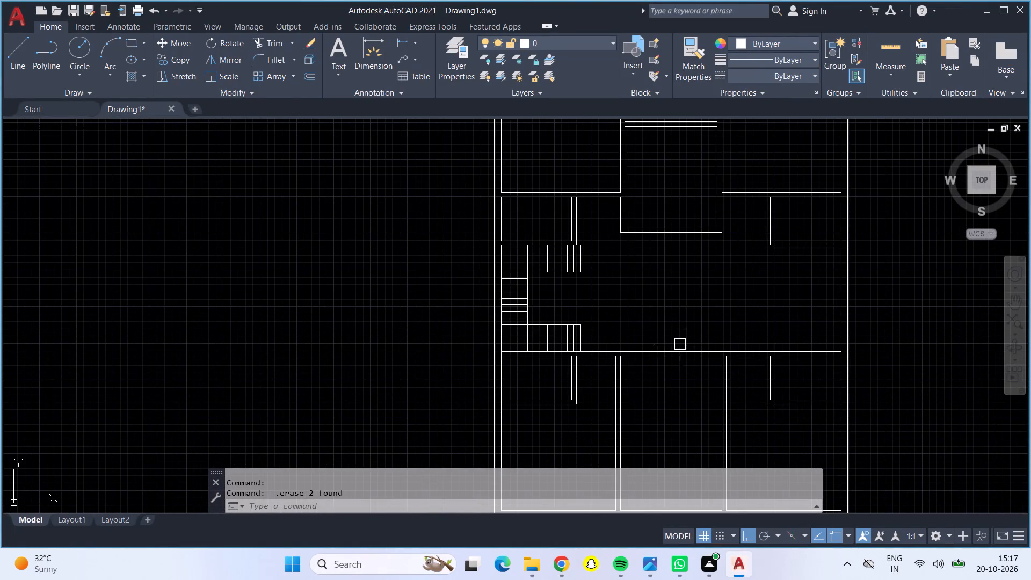
middle_drag(676, 281, 688, 391)
middle_click(721, 391)
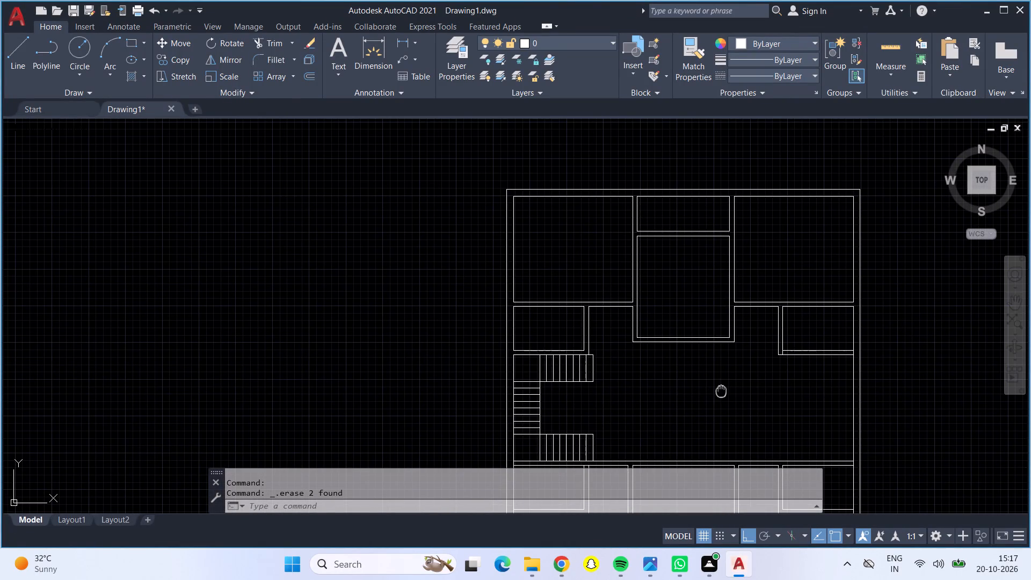
scroll(721, 391, down, 1)
middle_drag(721, 391, 693, 317)
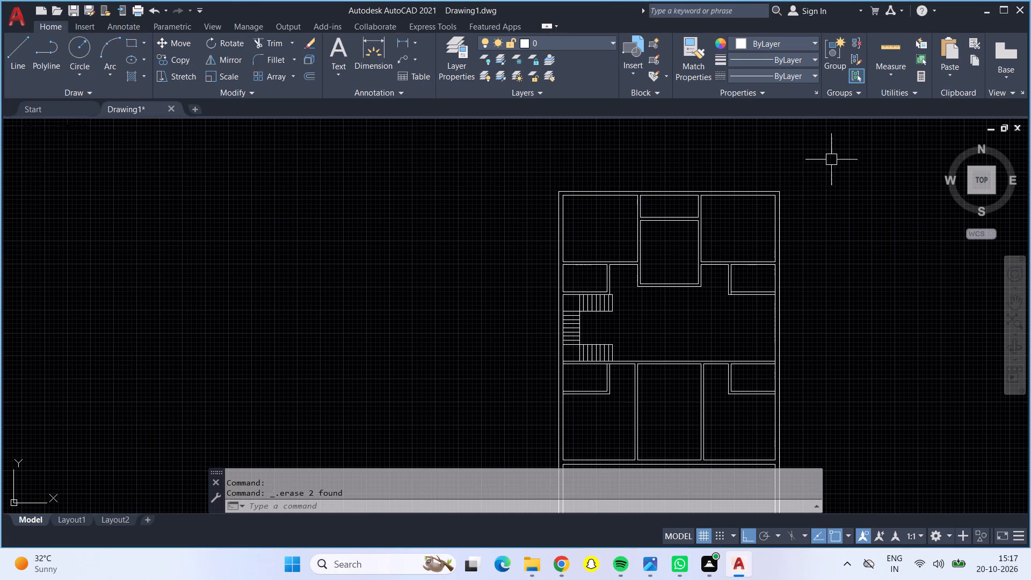
click(892, 52)
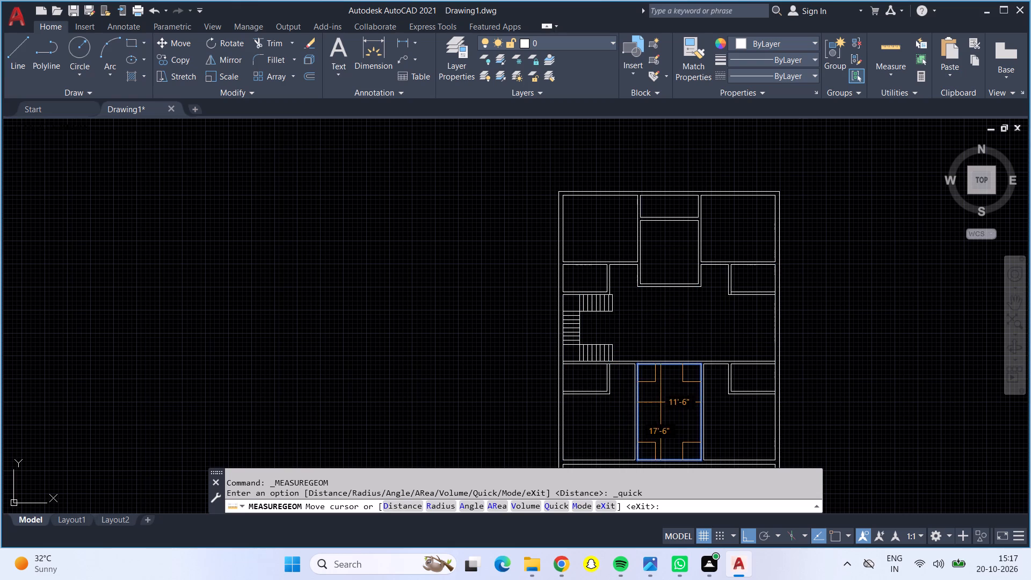
scroll(724, 412, down, 1)
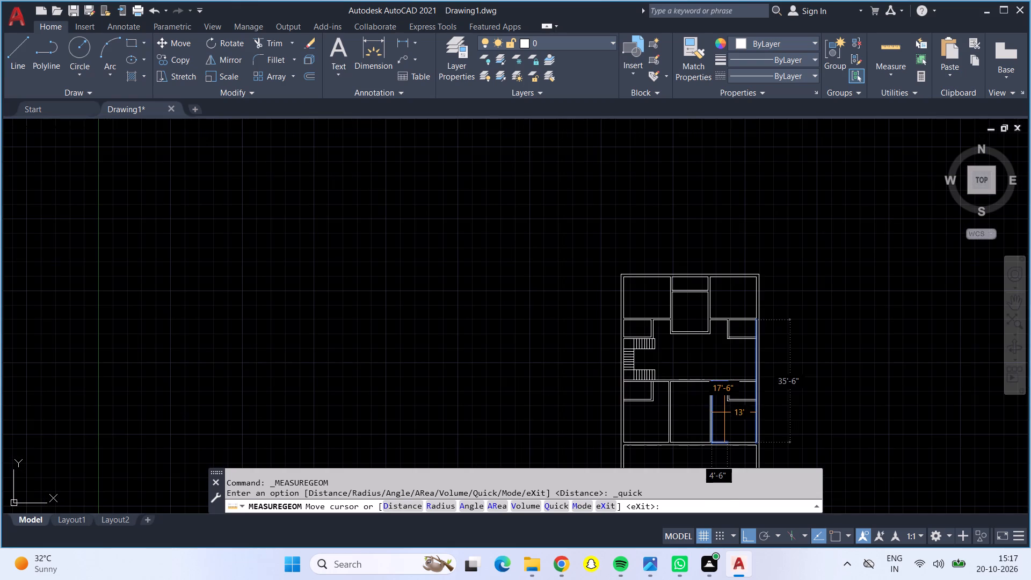
middle_drag(683, 349, 677, 317)
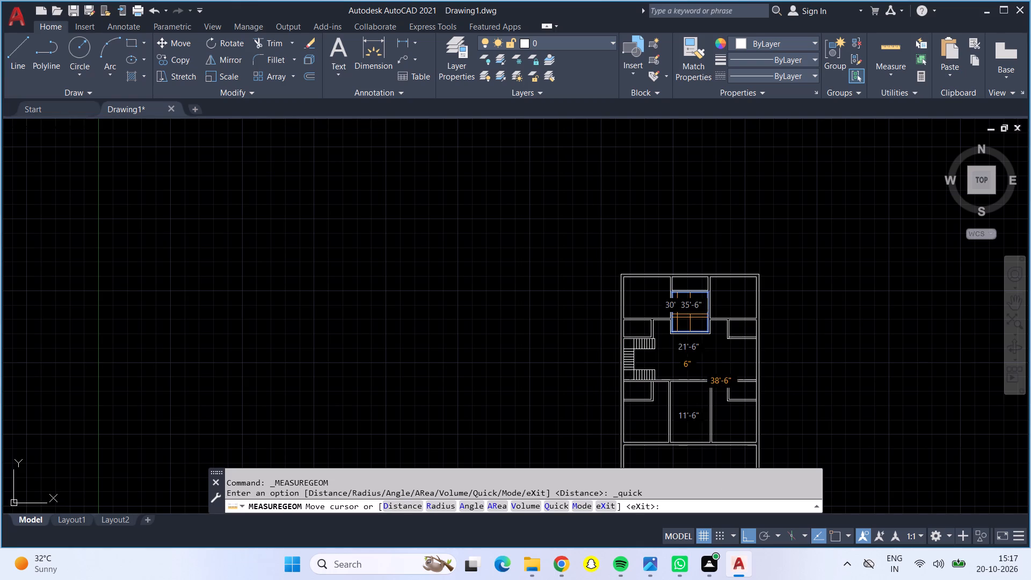
key(Escape)
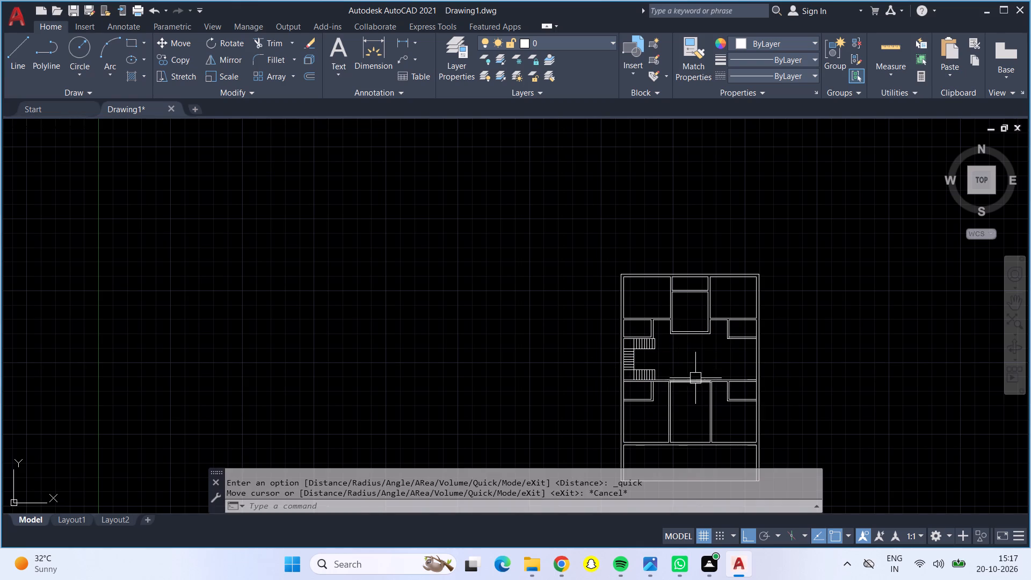
Examine the overall floor plan, the staircase area and the walls around the southwestern and southern middle rooms.
middle_drag(694, 365, 592, 300)
scroll(592, 300, up, 1)
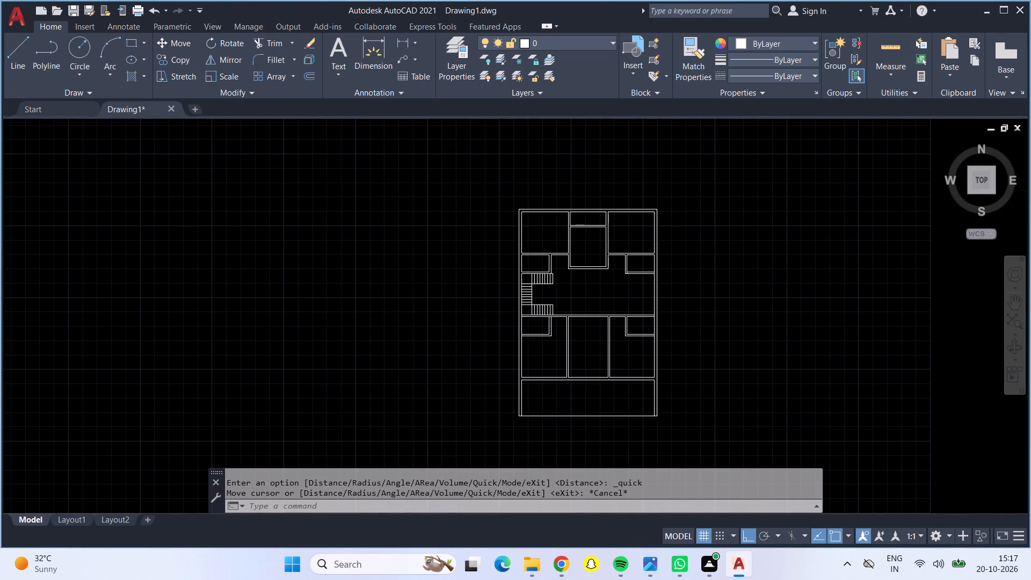
scroll(594, 298, down, 1)
middle_drag(594, 298, 507, 246)
scroll(507, 246, up, 1)
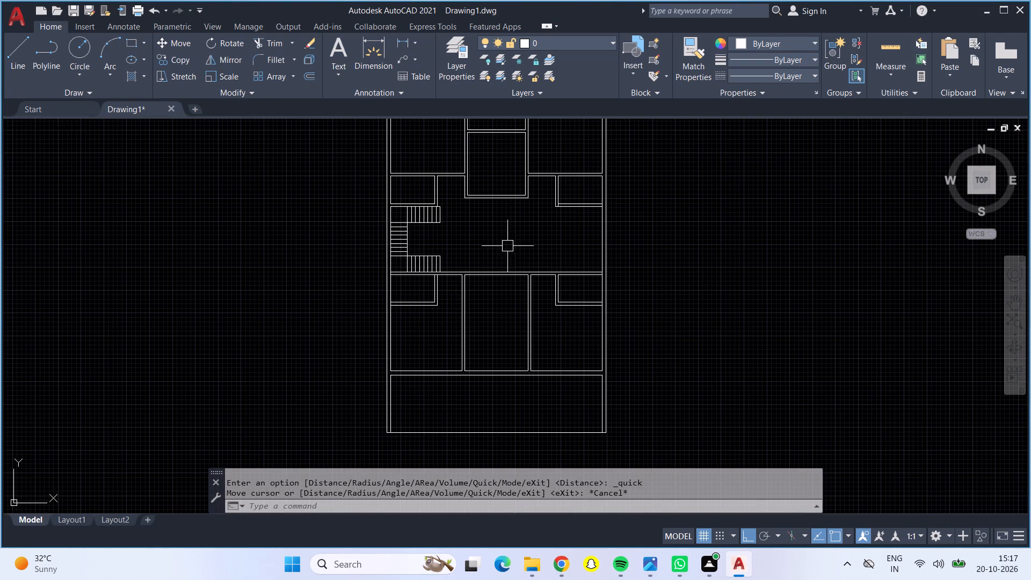
middle_drag(518, 249, 561, 280)
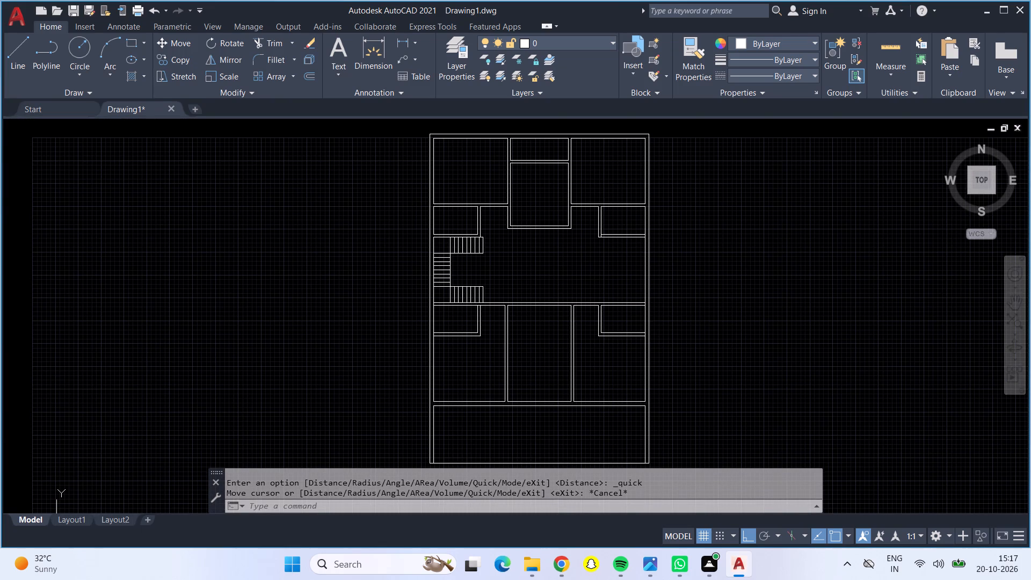
key(Escape)
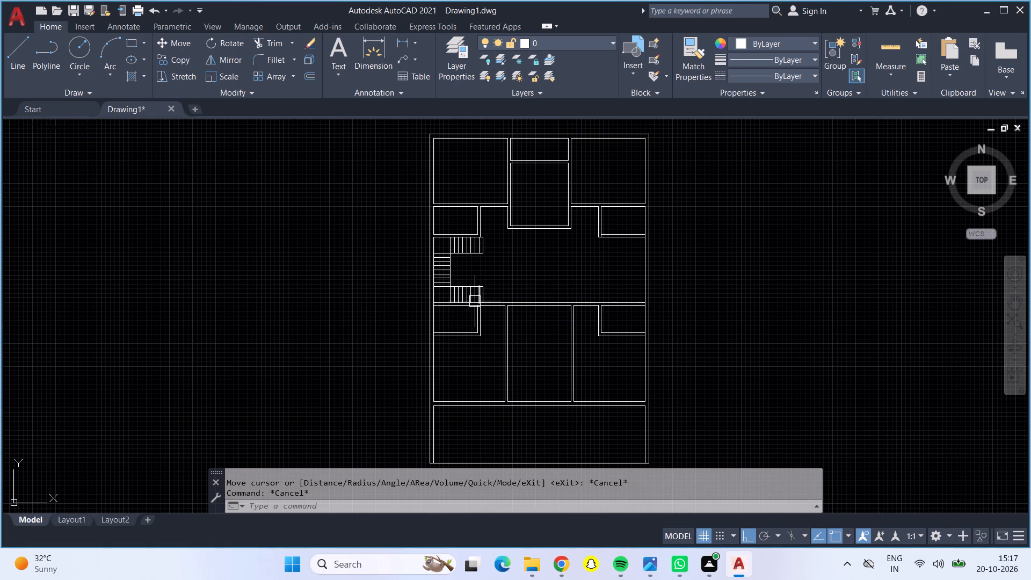
scroll(458, 244, up, 2)
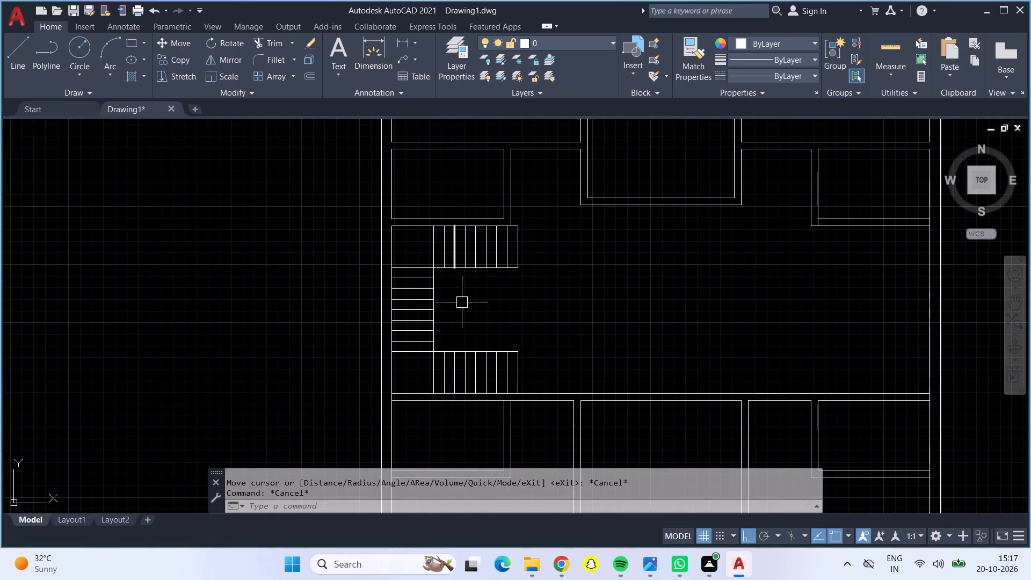
scroll(557, 306, down, 1)
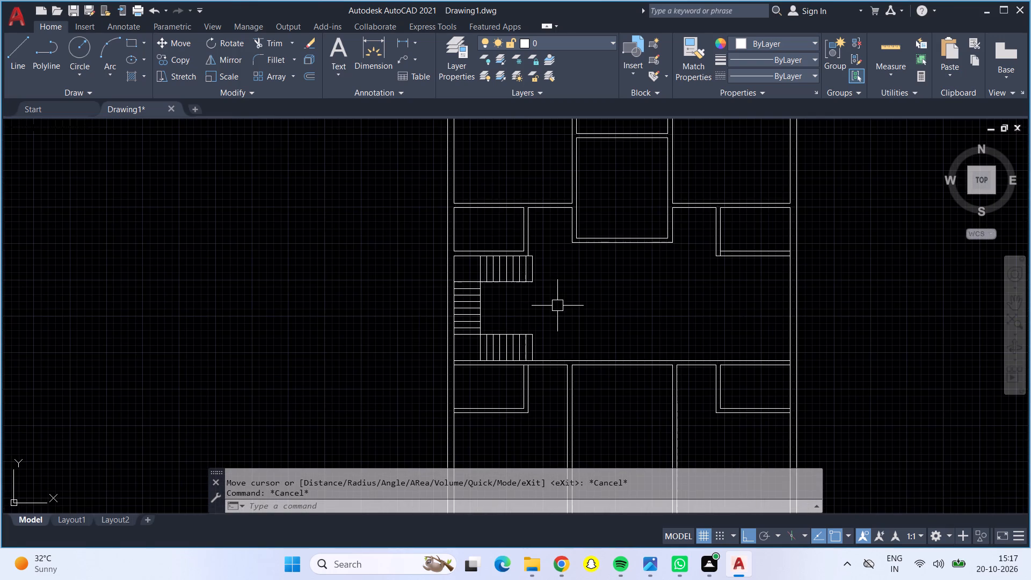
middle_drag(557, 306, 500, 210)
middle_drag(544, 331, 544, 267)
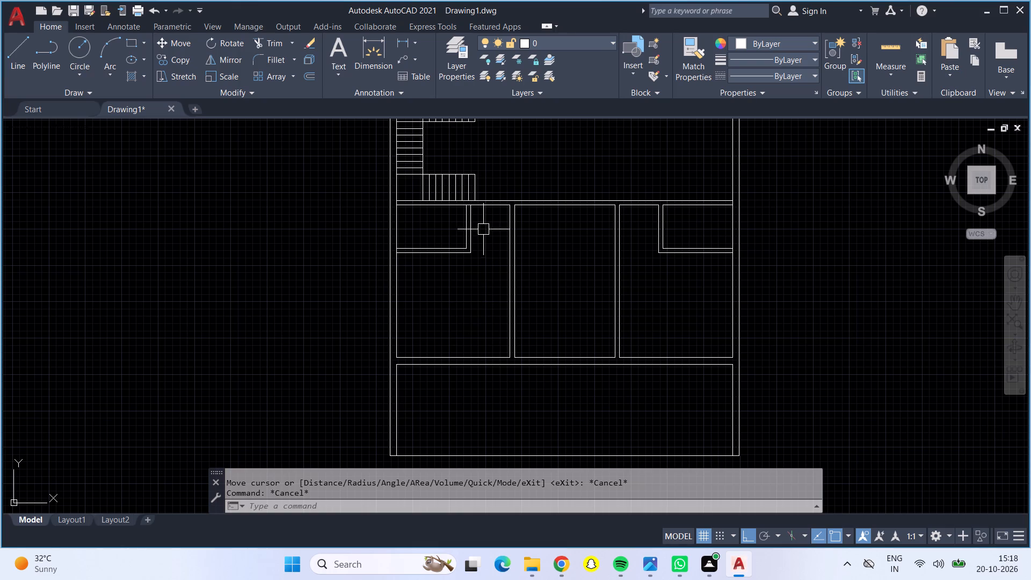
scroll(483, 229, up, 2)
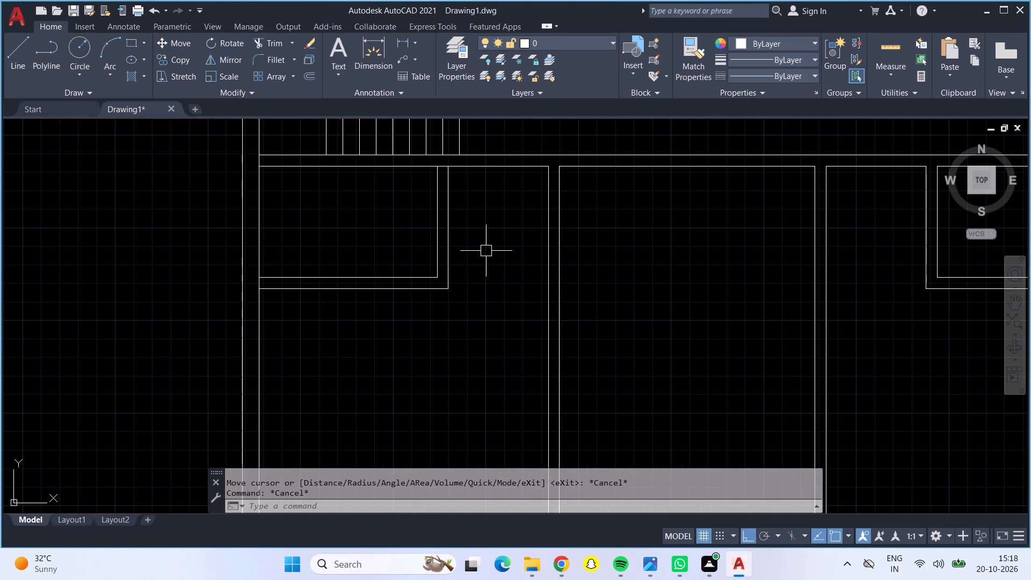
middle_drag(486, 251, 484, 301)
Draw a line across the south wall of the northern central room, 2' east of its inner southwest corner.
click(20, 50)
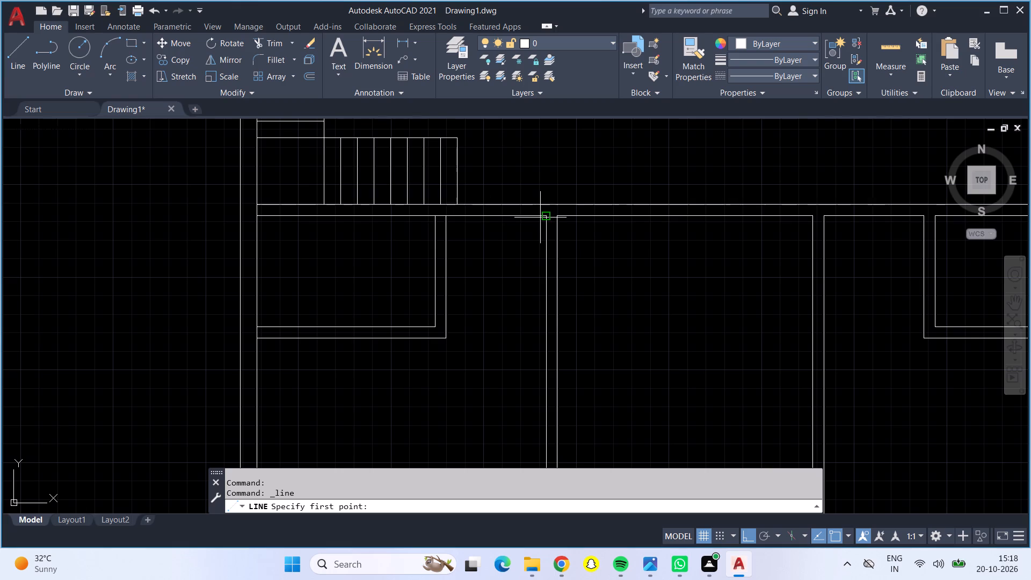
scroll(540, 218, up, 1)
scroll(525, 248, down, 1)
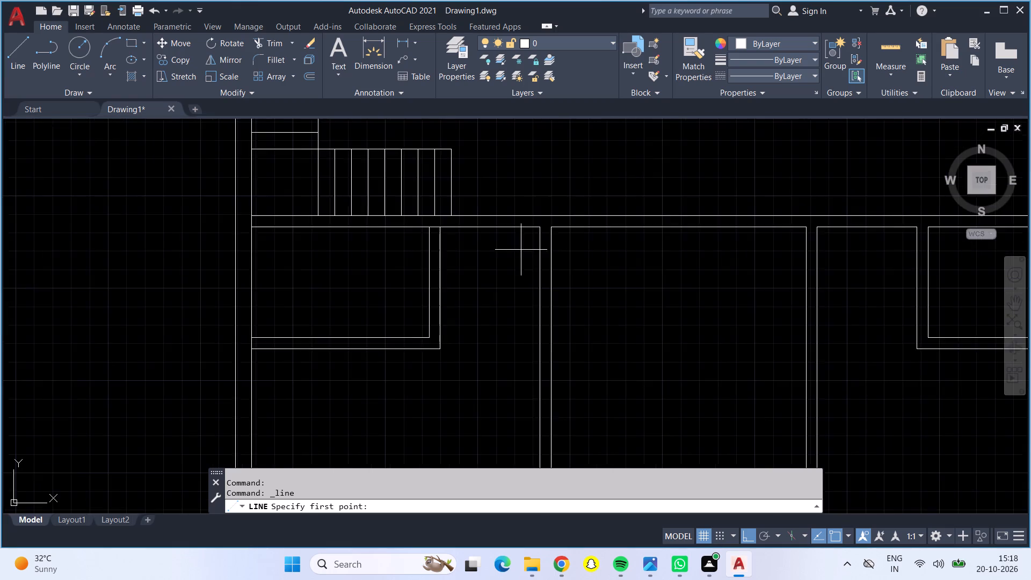
scroll(518, 256, down, 3)
middle_drag(552, 194, 577, 316)
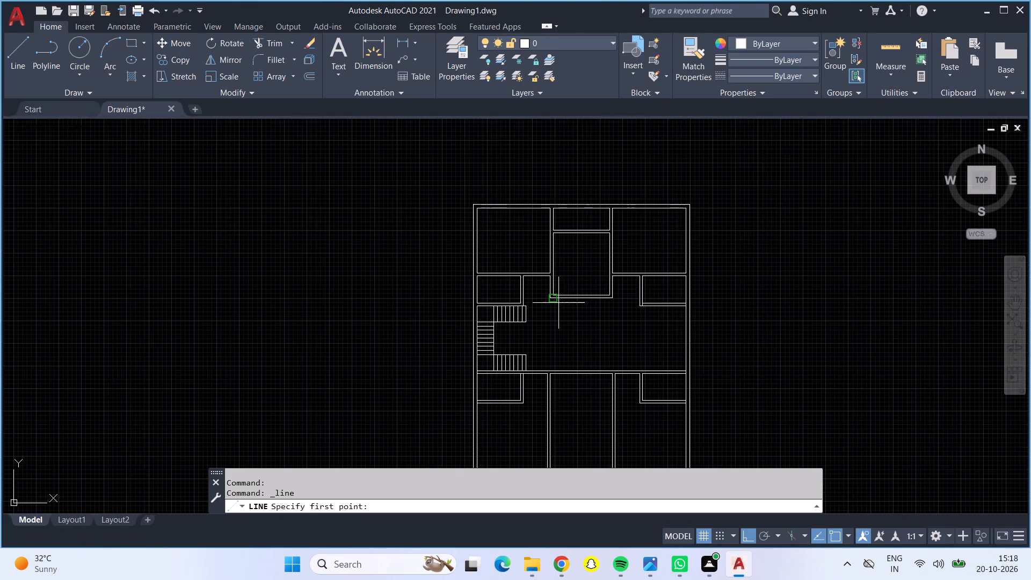
scroll(549, 302, up, 4)
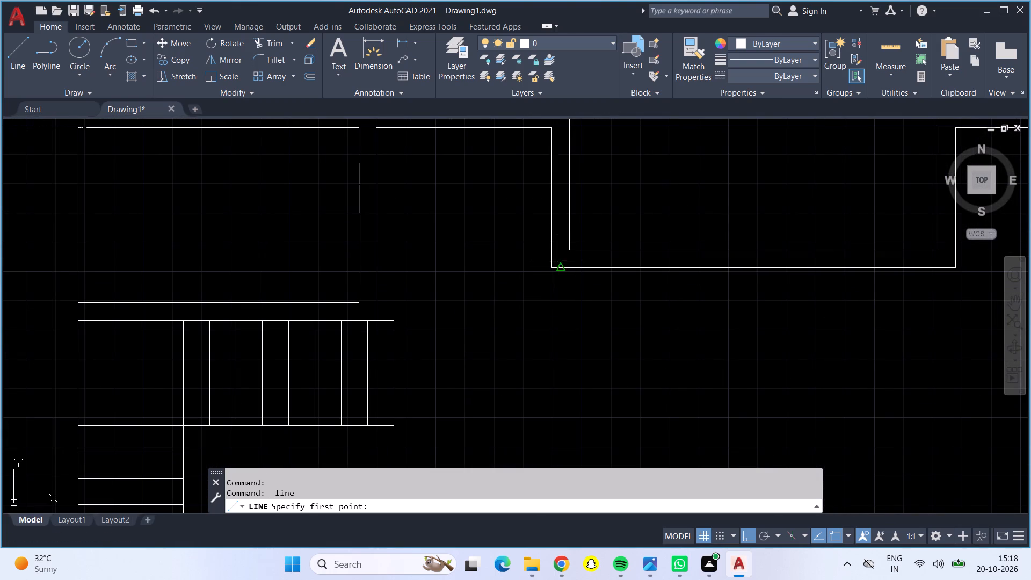
click(571, 250)
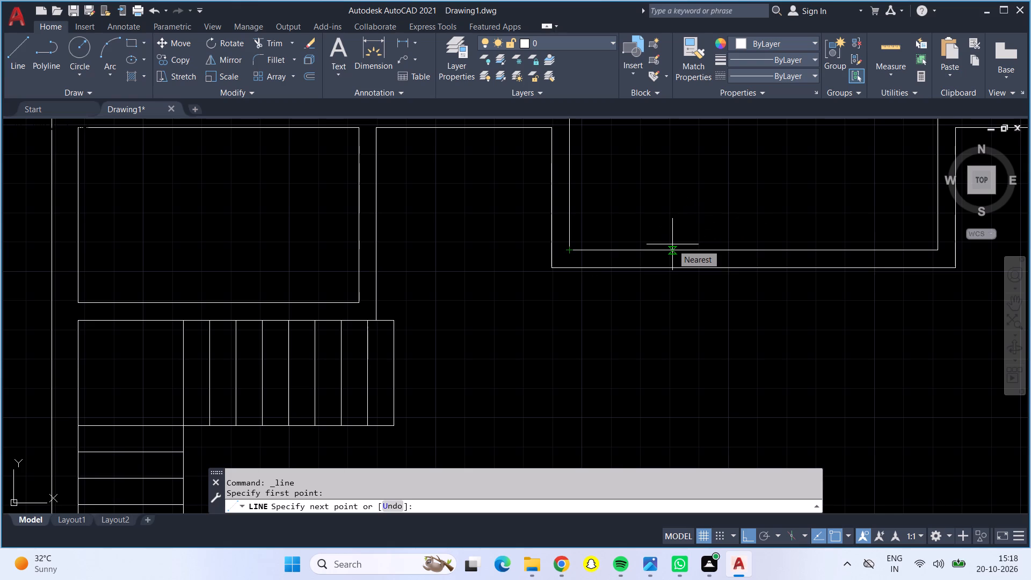
text(2')
key(Return)
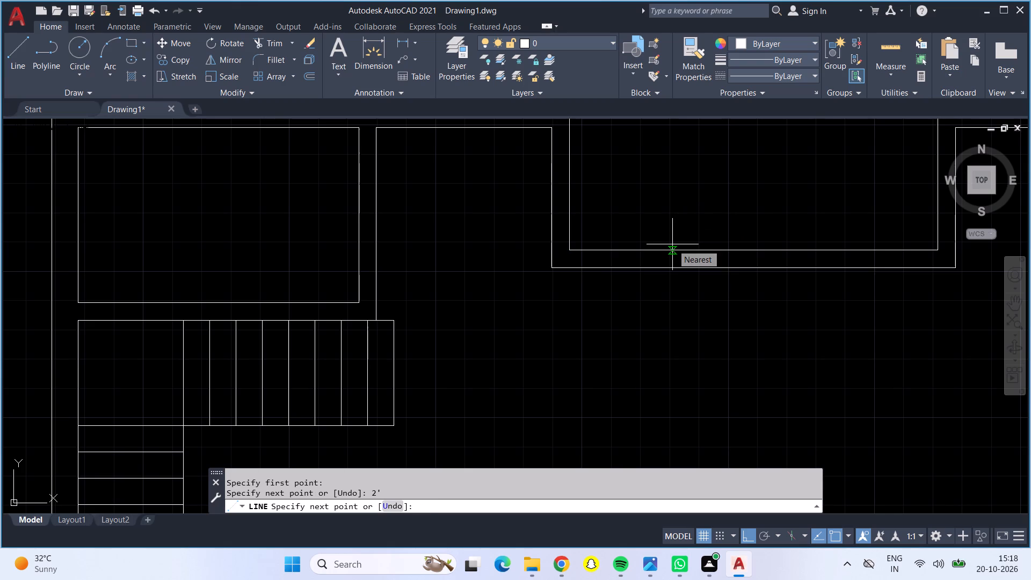
click(643, 271)
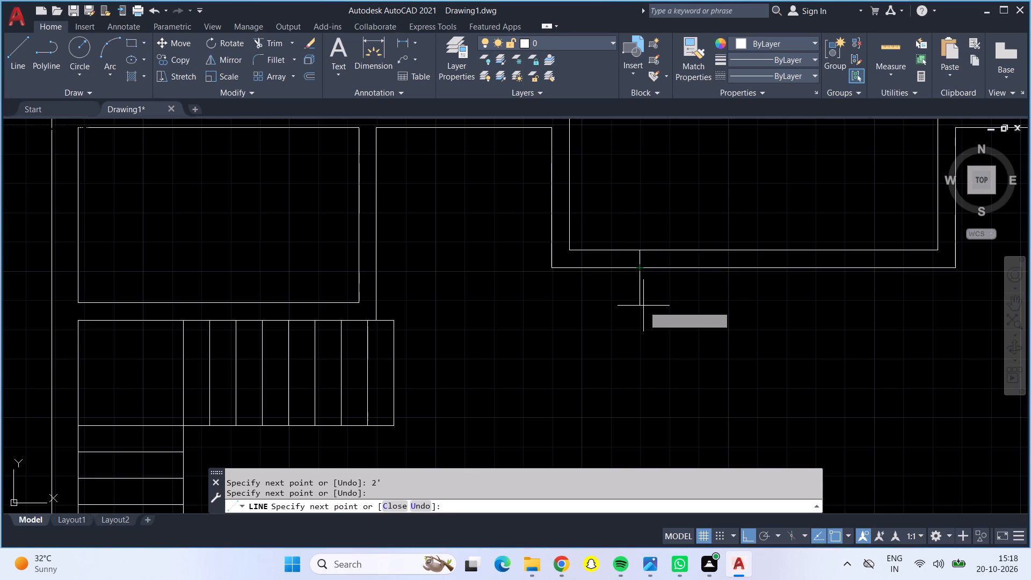
key(Return)
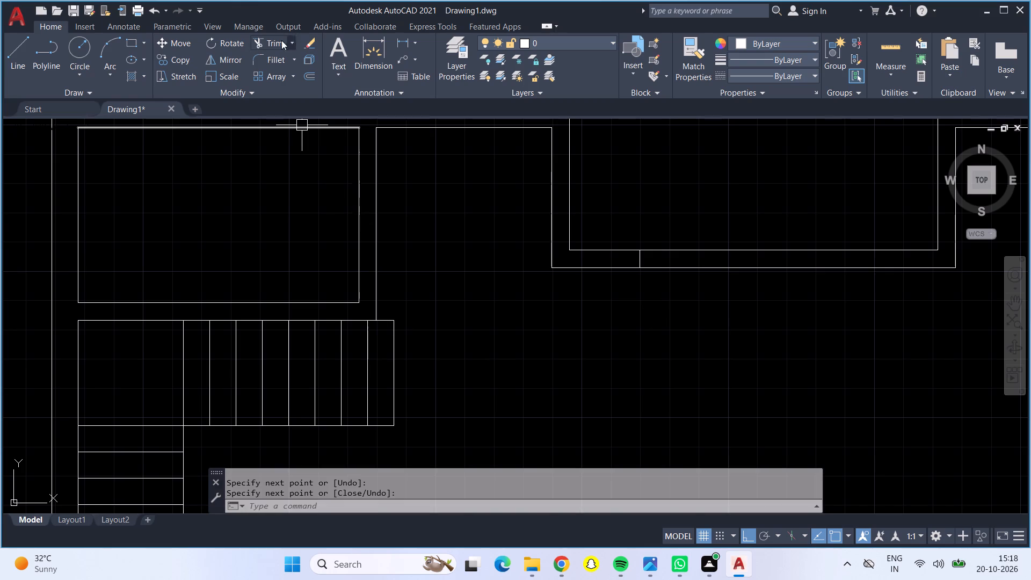
Draw a matching line across the same south wall, 2' west of the room's inner southeast corner.
click(24, 56)
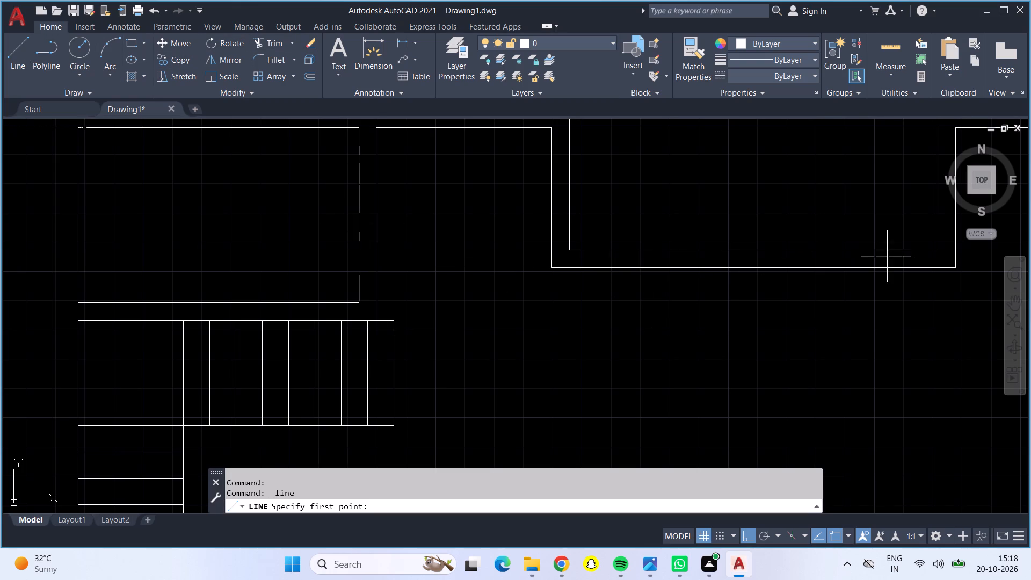
drag(935, 251, 925, 251)
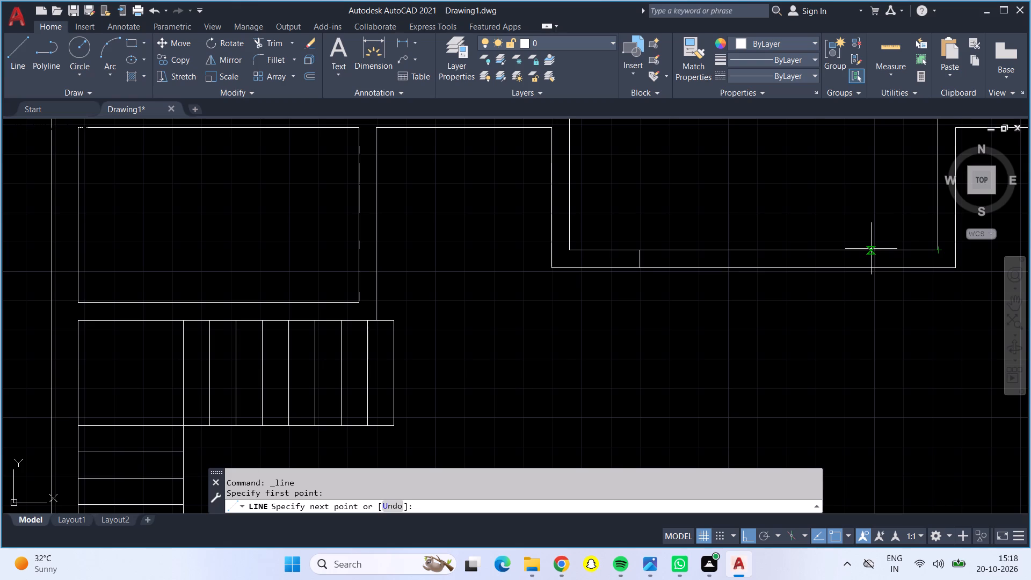
text(2')
key(Return)
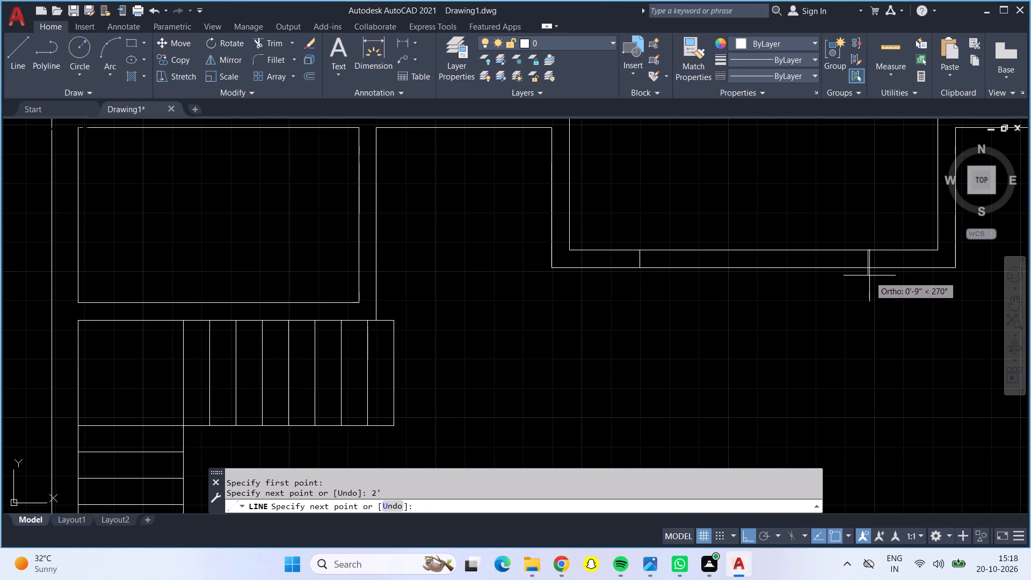
click(867, 265)
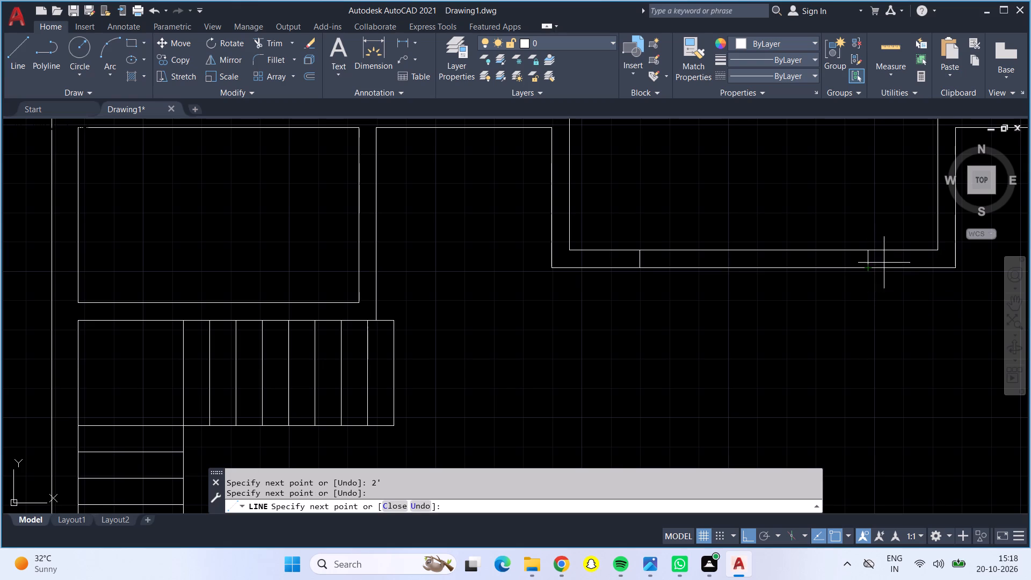
key(Return)
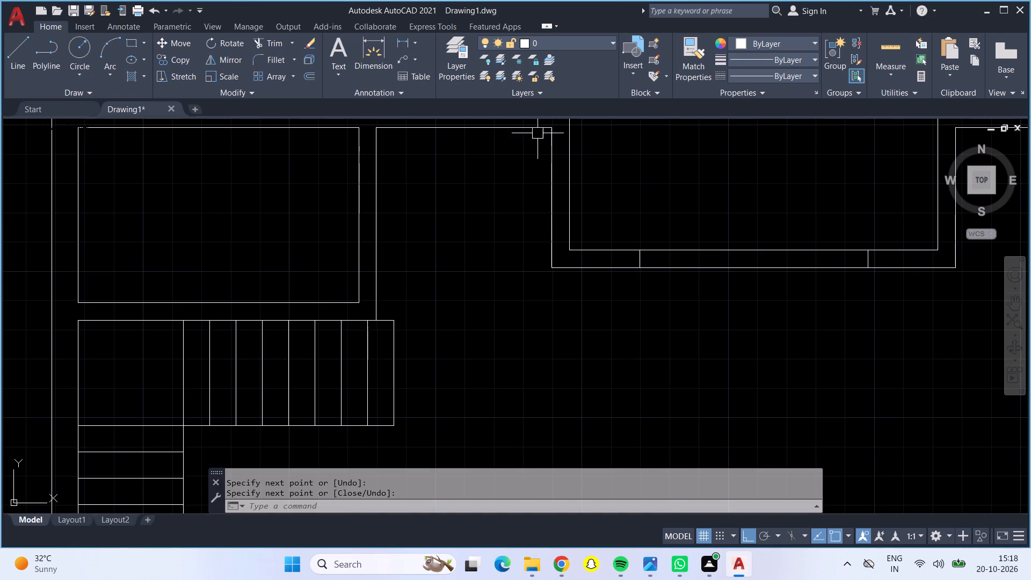
Trim both south wall lines between the two cross lines to open the northern central room.
drag(262, 39, 266, 40)
drag(630, 222, 636, 232)
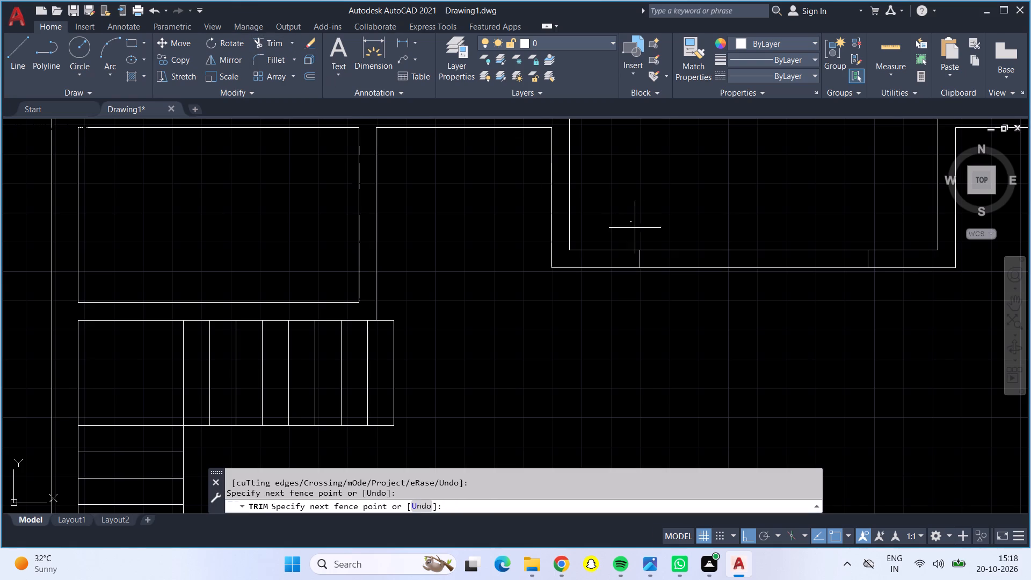
drag(636, 232, 686, 284)
scroll(695, 282, down, 1)
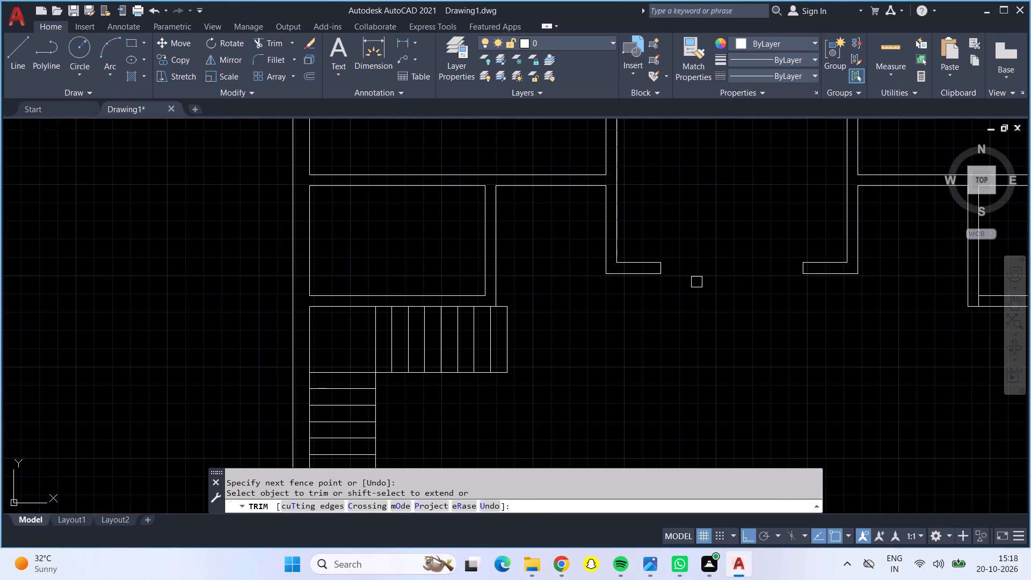
middle_drag(705, 225, 706, 235)
scroll(705, 225, down, 1)
middle_drag(721, 242, 733, 306)
key(Return)
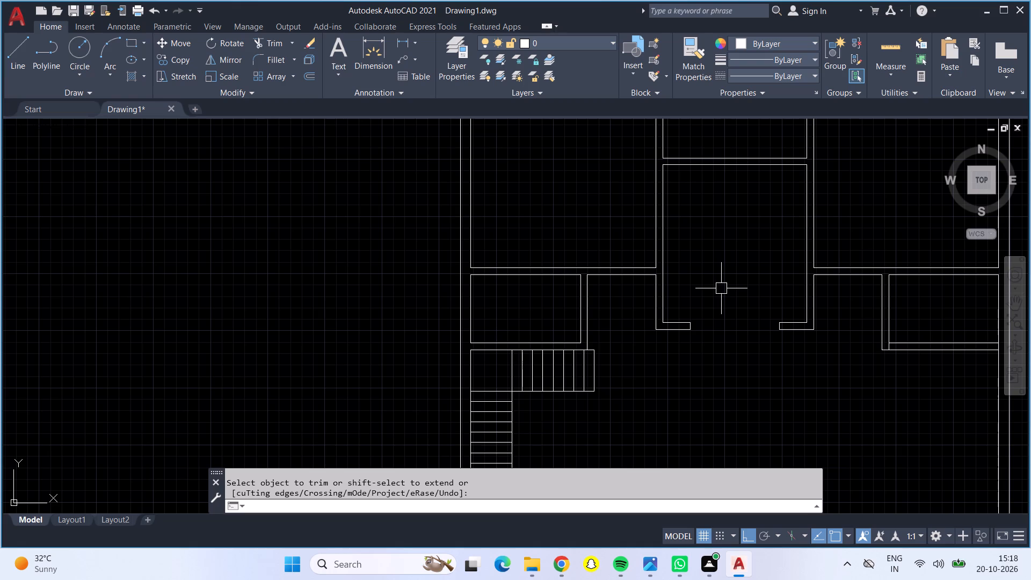
Delete the northern line of the wall dividing the small north-central room from the central room.
middle_drag(717, 216, 723, 252)
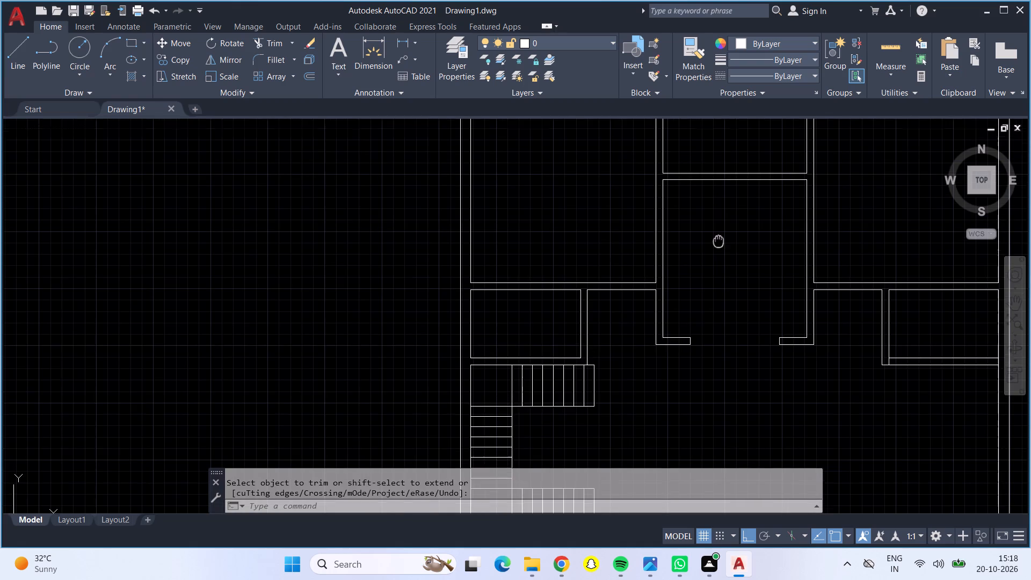
middle_drag(723, 252, 723, 257)
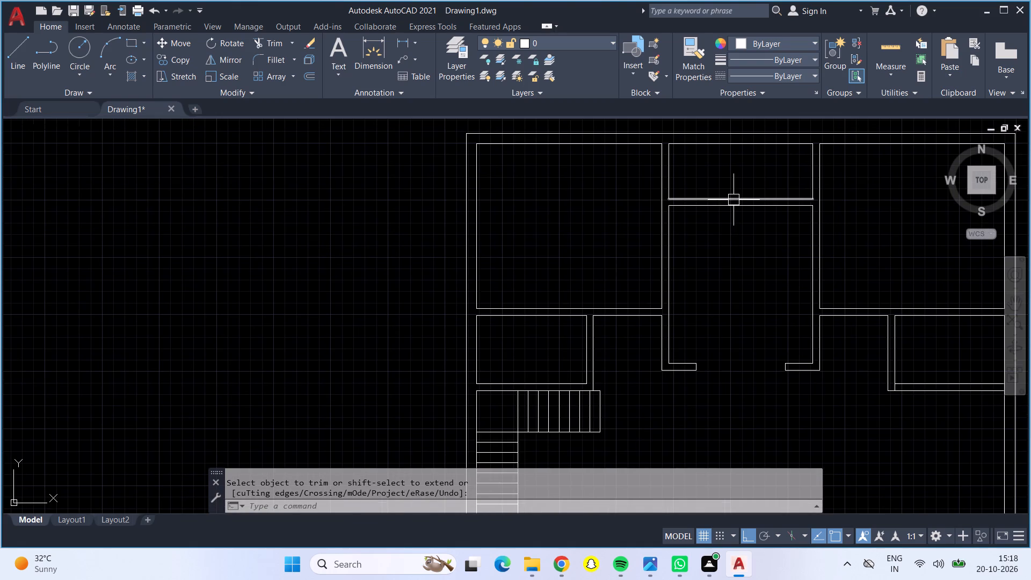
click(734, 200)
key(Delete)
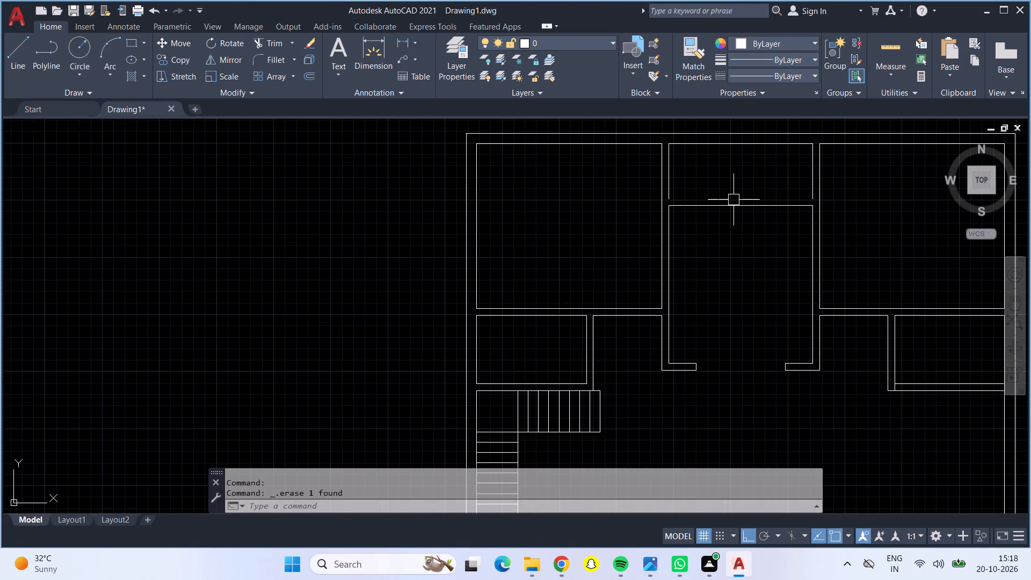
Offset the dividing wall line 9" north and the northwest and northeast rooms' facing wall lines 9" into the small north-central room.
key(o)
key(Return)
text(9")
key(Return)
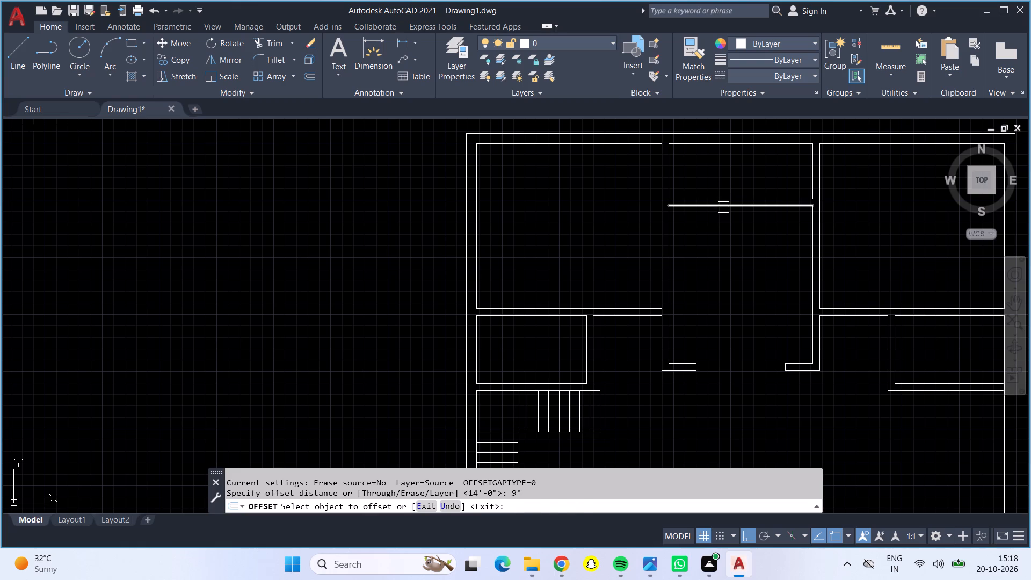
click(723, 204)
click(716, 182)
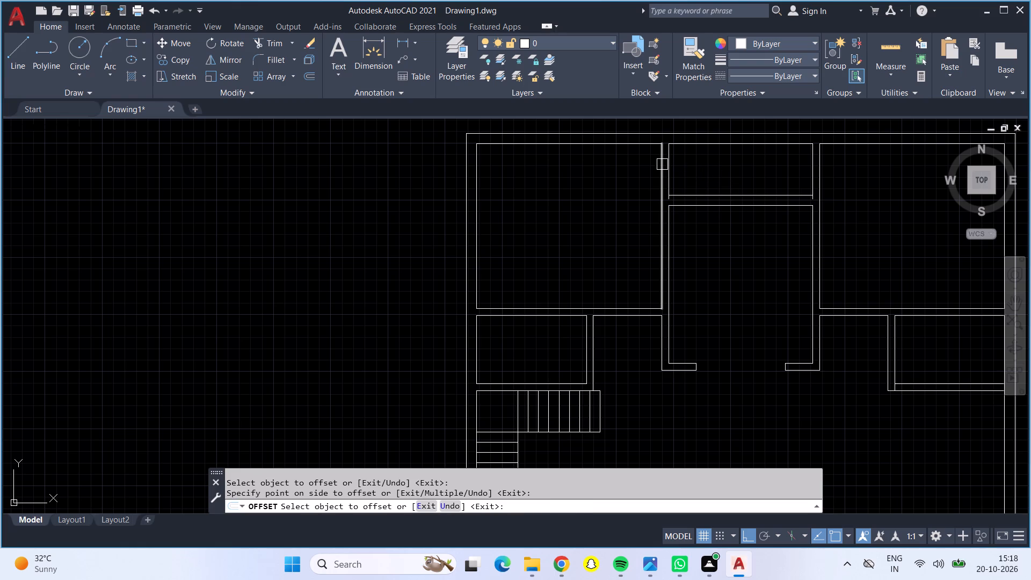
click(662, 164)
click(684, 170)
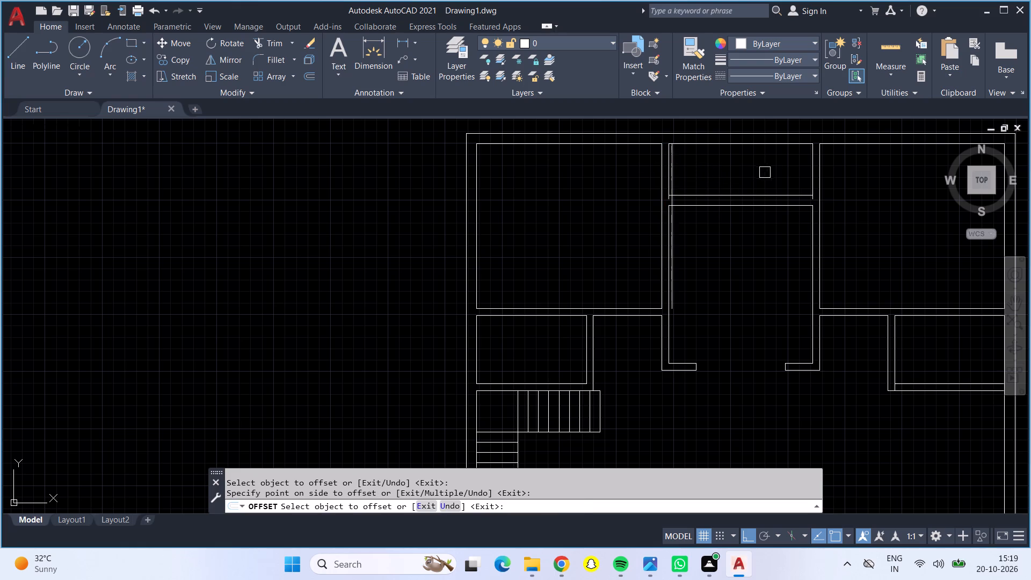
click(818, 170)
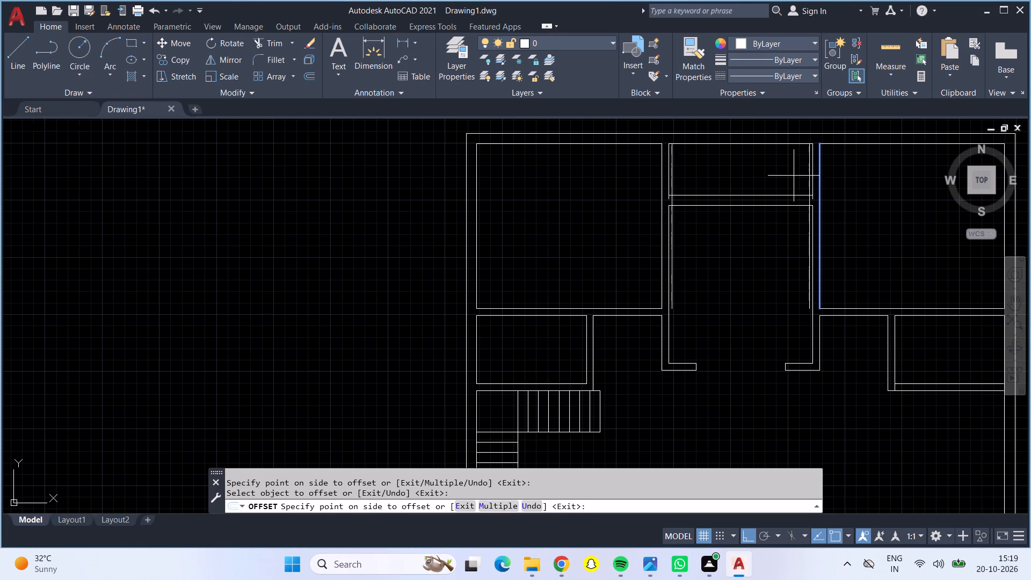
click(793, 175)
key(Return)
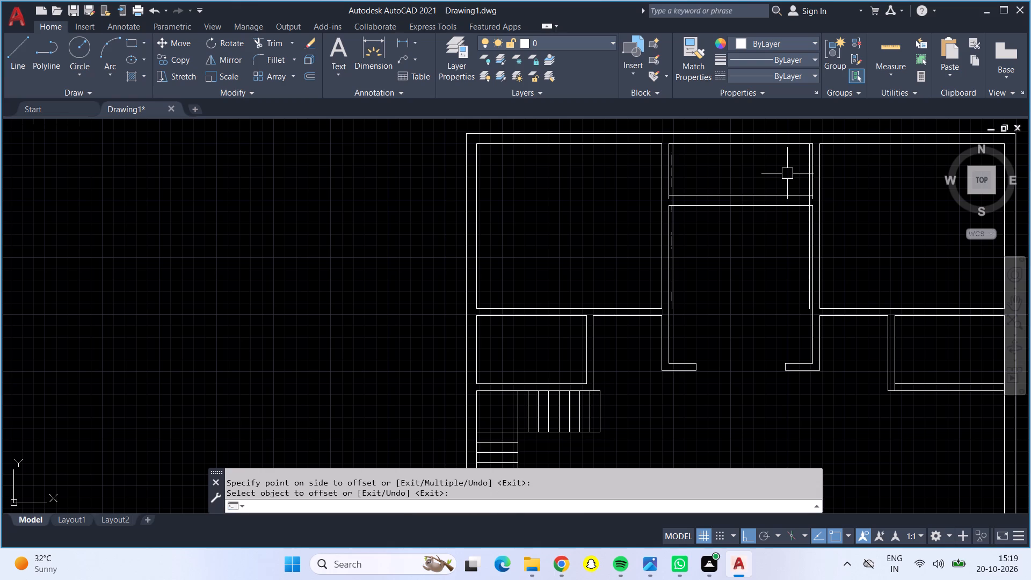
Trim the small north-central room's old west line, the projecting stub, and the part of the new west line below the room.
click(273, 44)
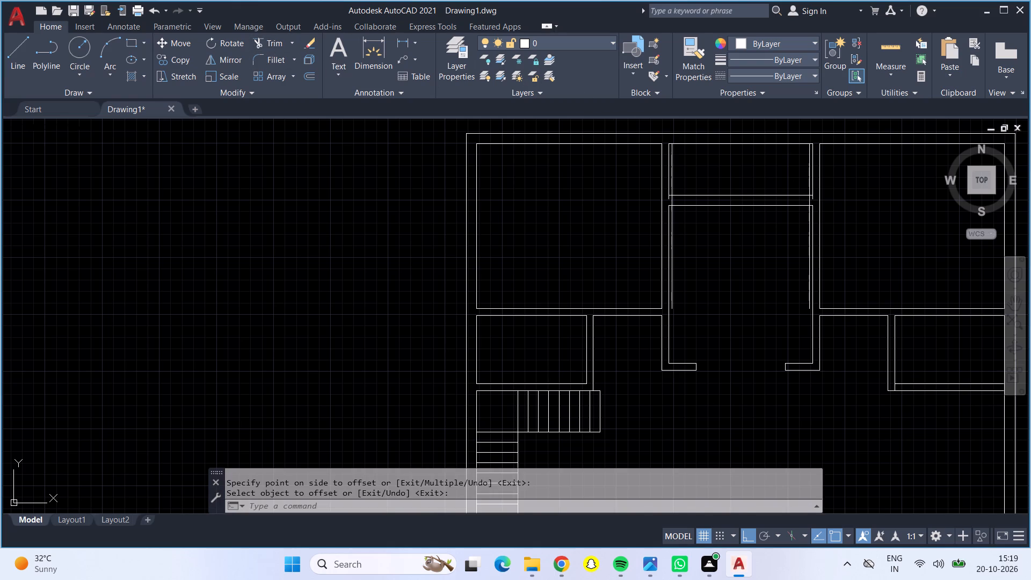
scroll(679, 194, up, 2)
scroll(679, 194, down, 1)
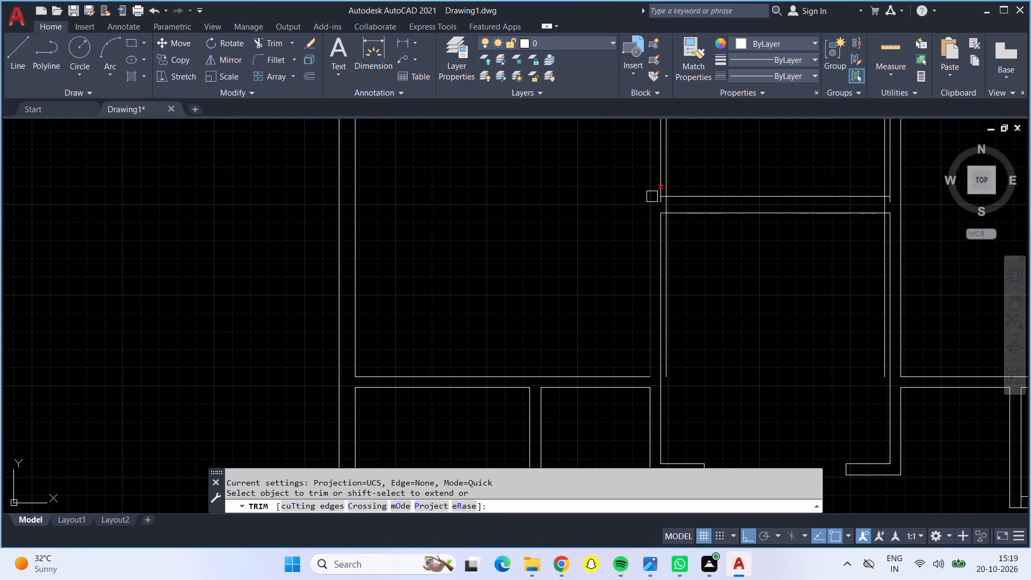
scroll(651, 197, up, 2)
click(673, 201)
triple_click(672, 196)
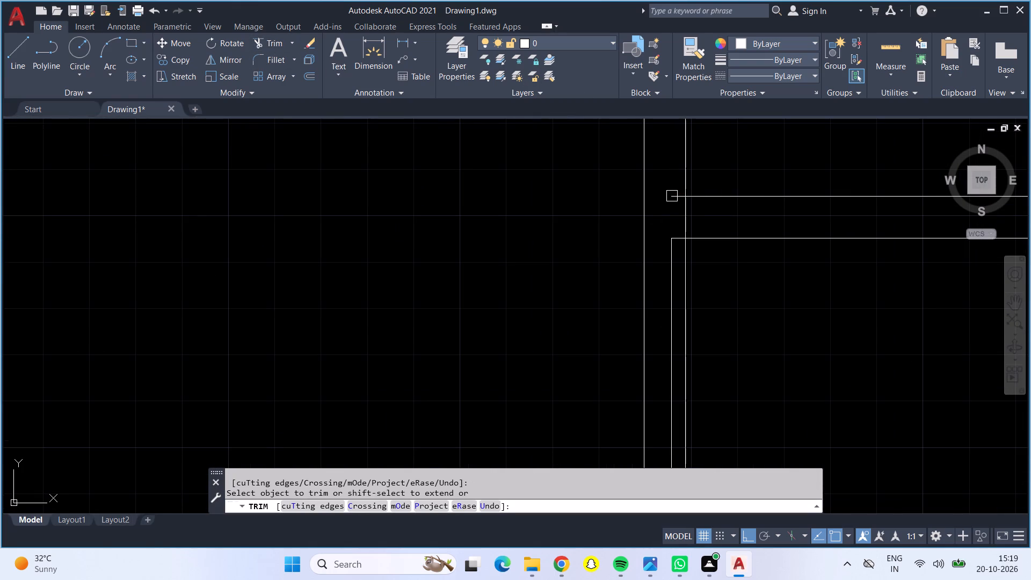
click(672, 196)
scroll(674, 226, down, 1)
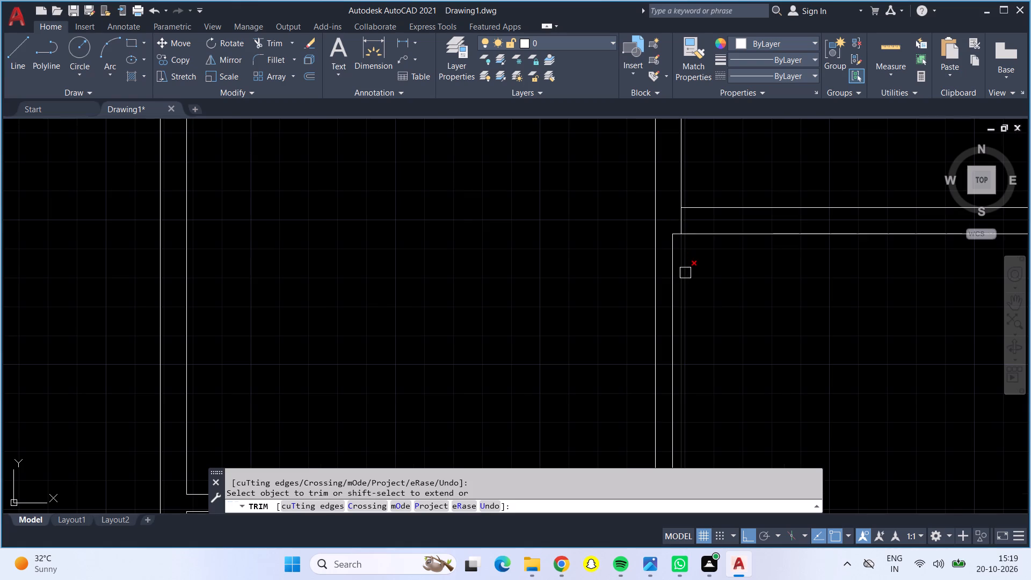
click(685, 273)
click(679, 218)
Trim the small north-central room's old east line, the projecting stub, and the part of the new east line below the room.
scroll(778, 322, down, 1)
middle_drag(778, 322, 544, 340)
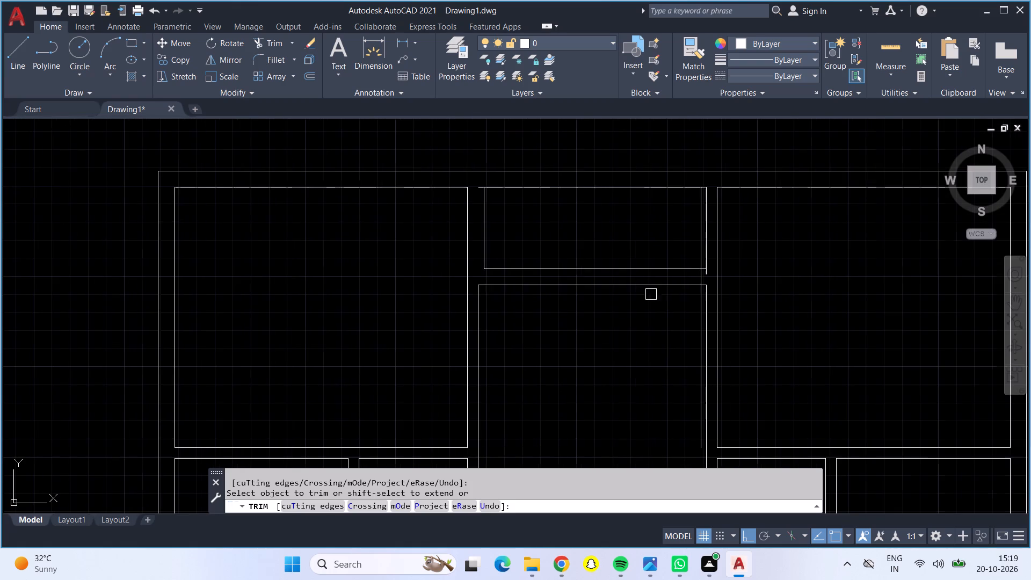
scroll(692, 274, up, 2)
click(714, 283)
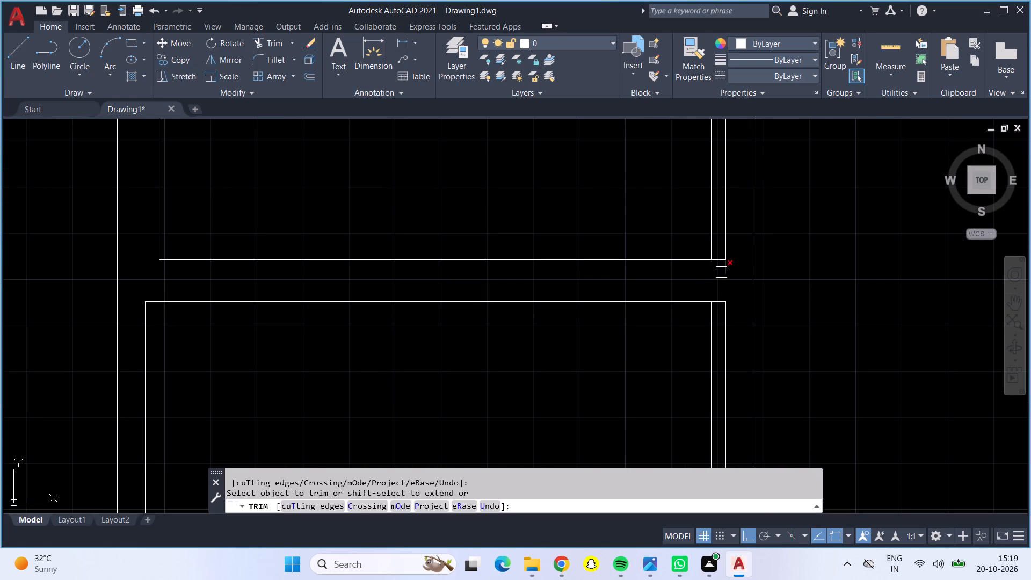
click(721, 272)
triple_click(722, 261)
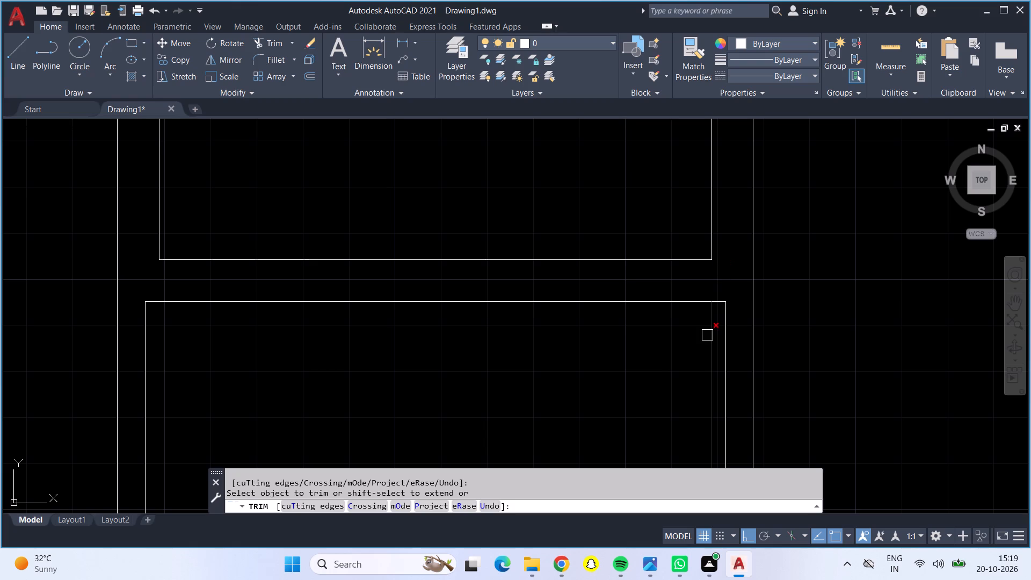
click(707, 335)
Trim the leftover stubs of the north line beyond the small north-central room's northeast and northwest corners.
scroll(705, 317, up, 1)
scroll(620, 184, down, 1)
scroll(620, 184, up, 1)
middle_drag(620, 184, 620, 372)
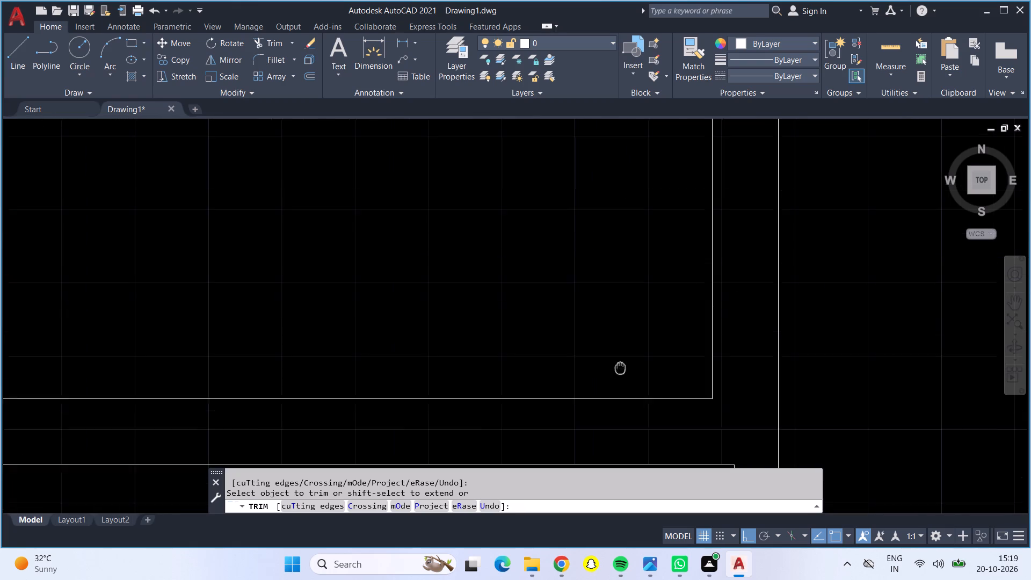
middle_drag(620, 372, 630, 466)
scroll(630, 464, down, 1)
scroll(630, 466, up, 1)
click(740, 179)
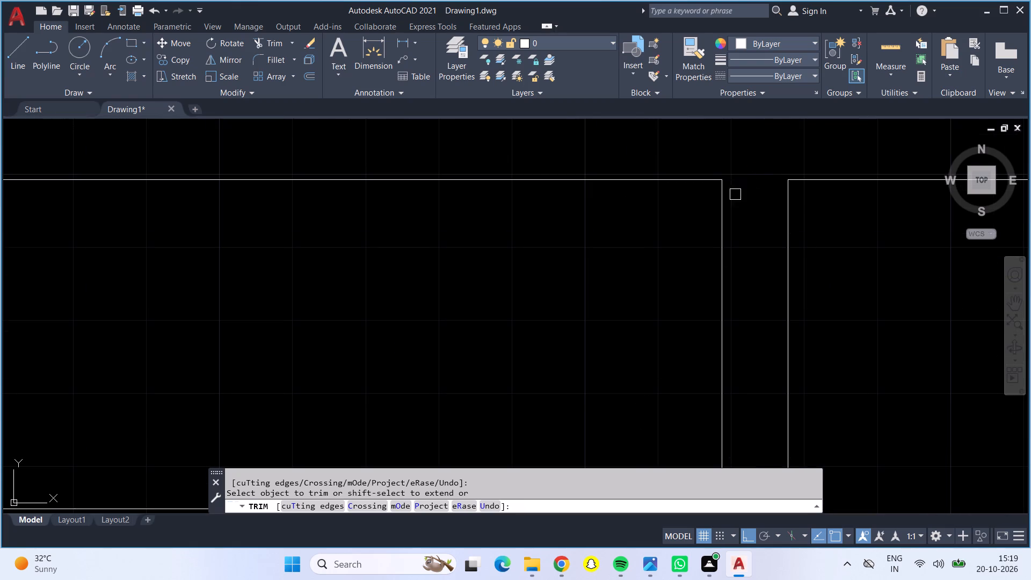
scroll(731, 209, down, 1)
scroll(731, 209, up, 1)
scroll(731, 209, down, 2)
scroll(367, 210, up, 3)
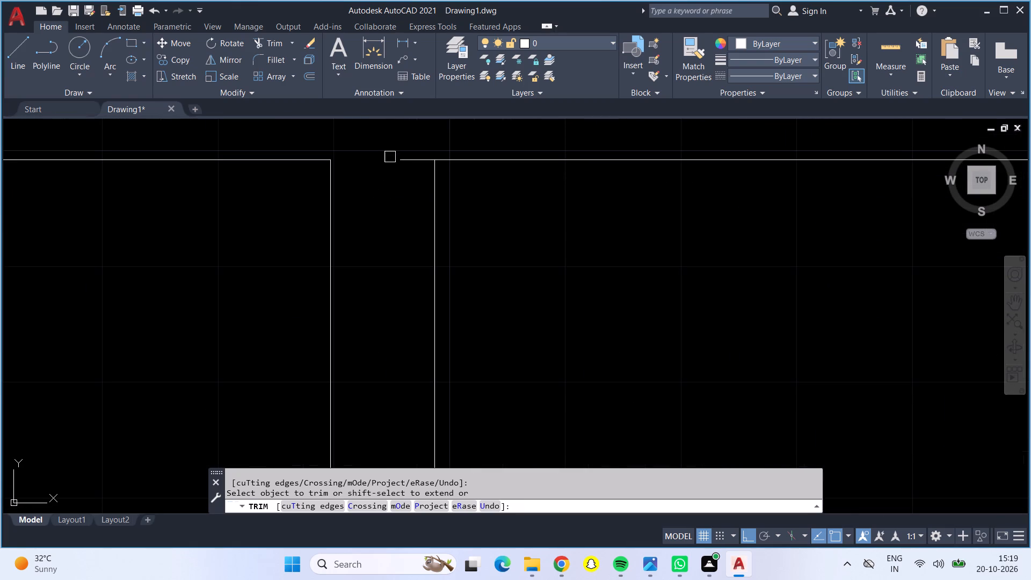
click(402, 164)
scroll(487, 283, down, 4)
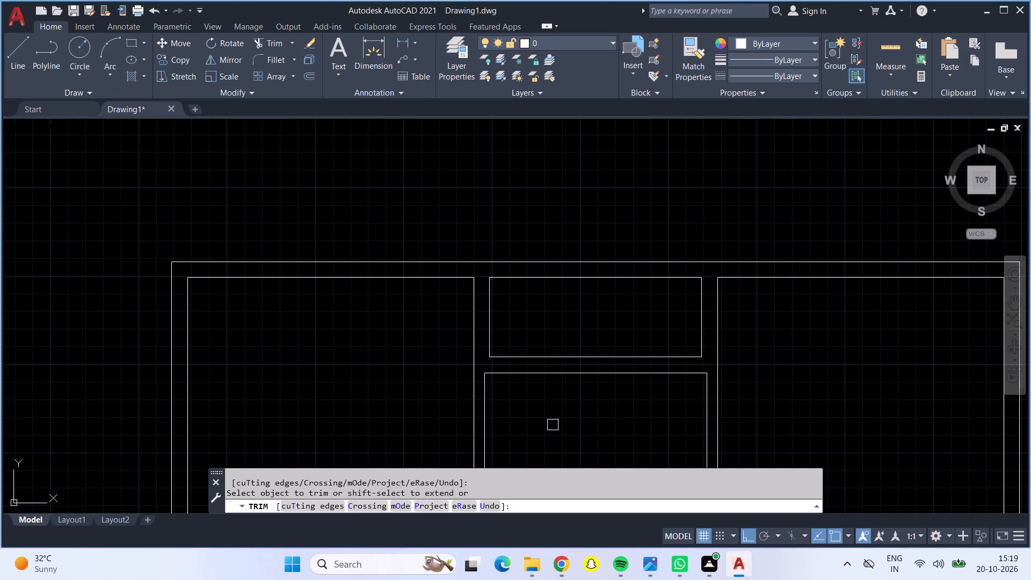
middle_drag(553, 425, 544, 245)
scroll(379, 249, down, 1)
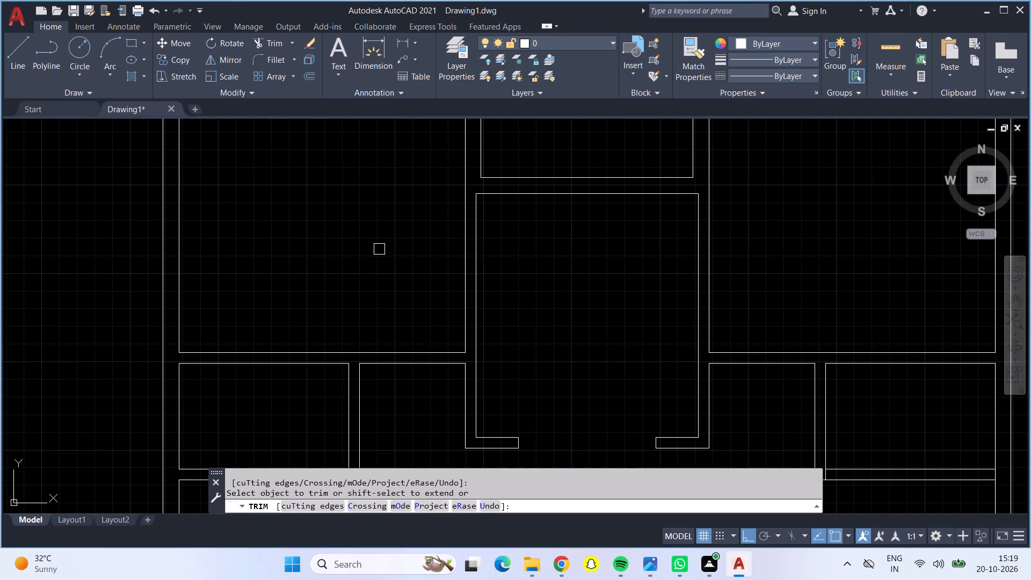
key(Escape)
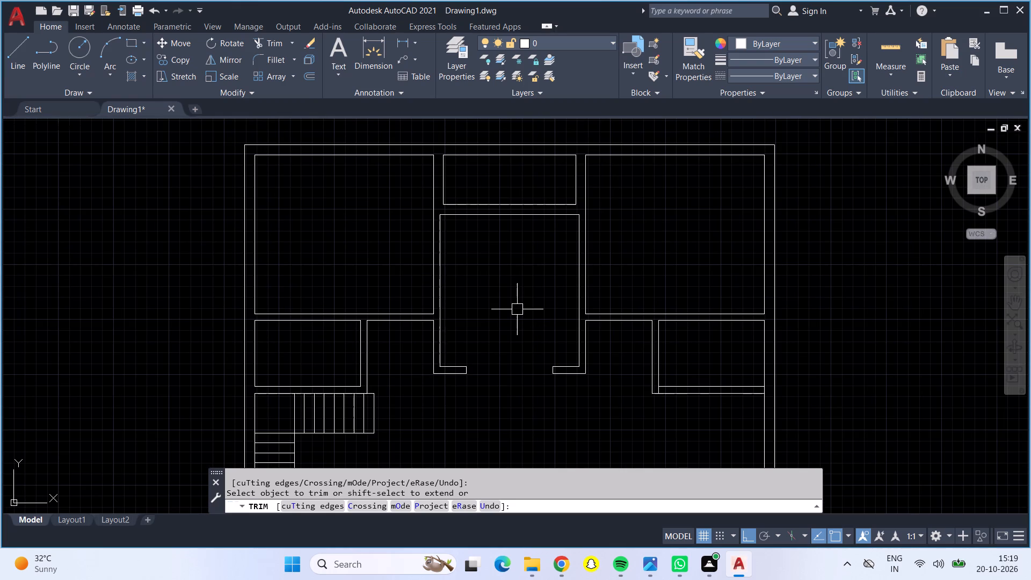
Outline a 3' wide door opening across the northwest room's south wall, starting 6" west of its inner southeast corner.
click(25, 35)
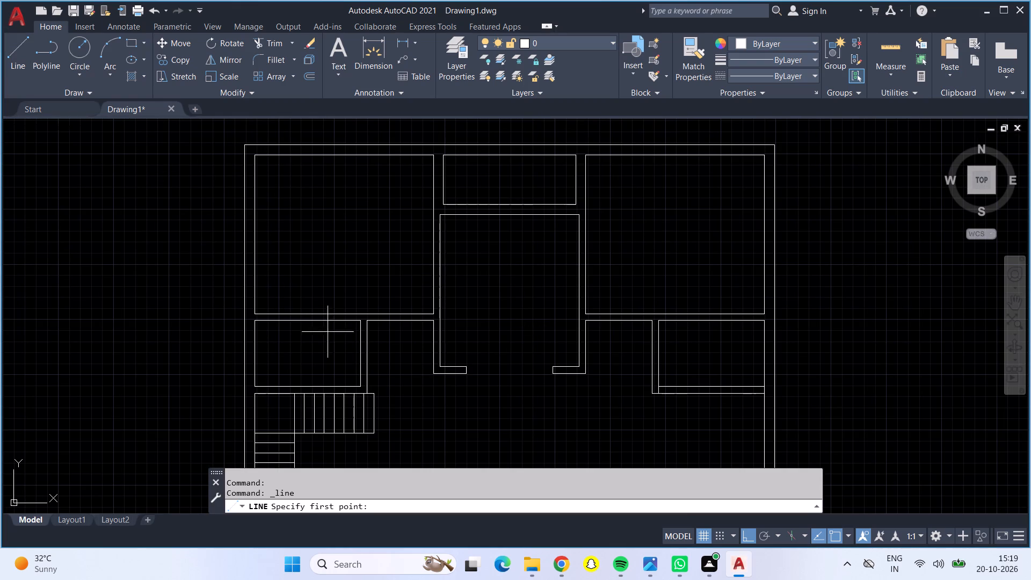
scroll(396, 330, up, 2)
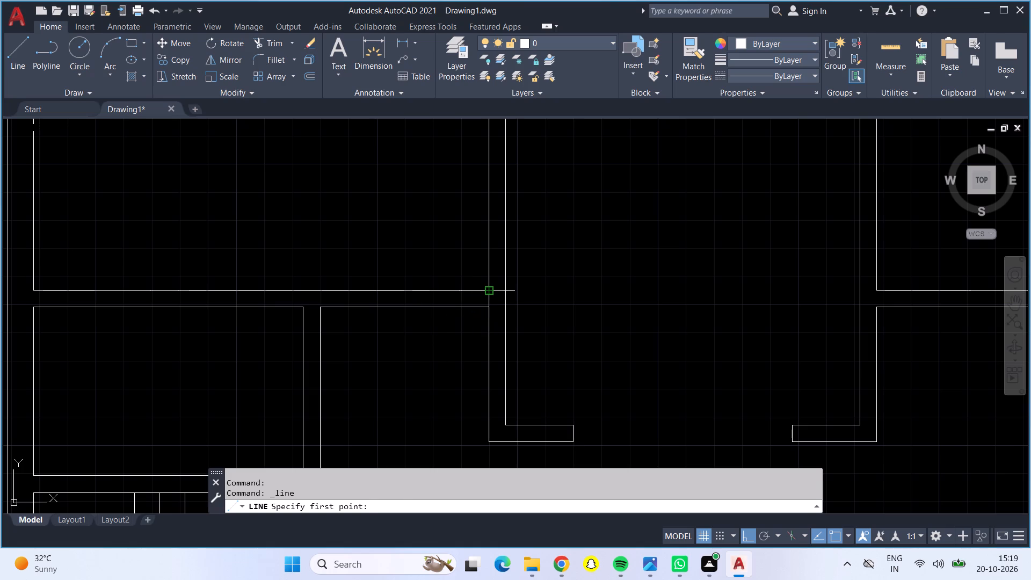
click(489, 292)
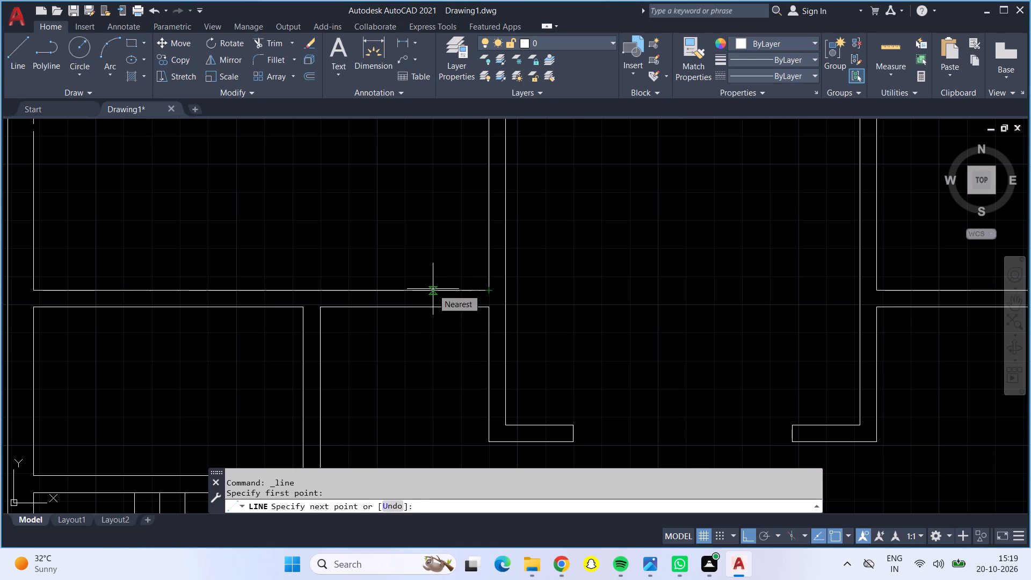
text(6")
key(Return)
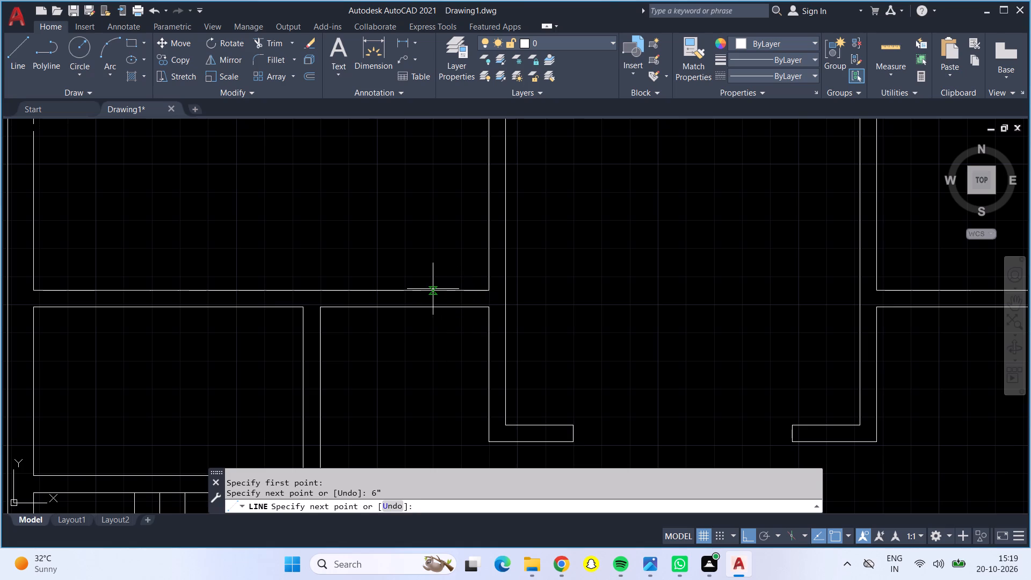
click(475, 310)
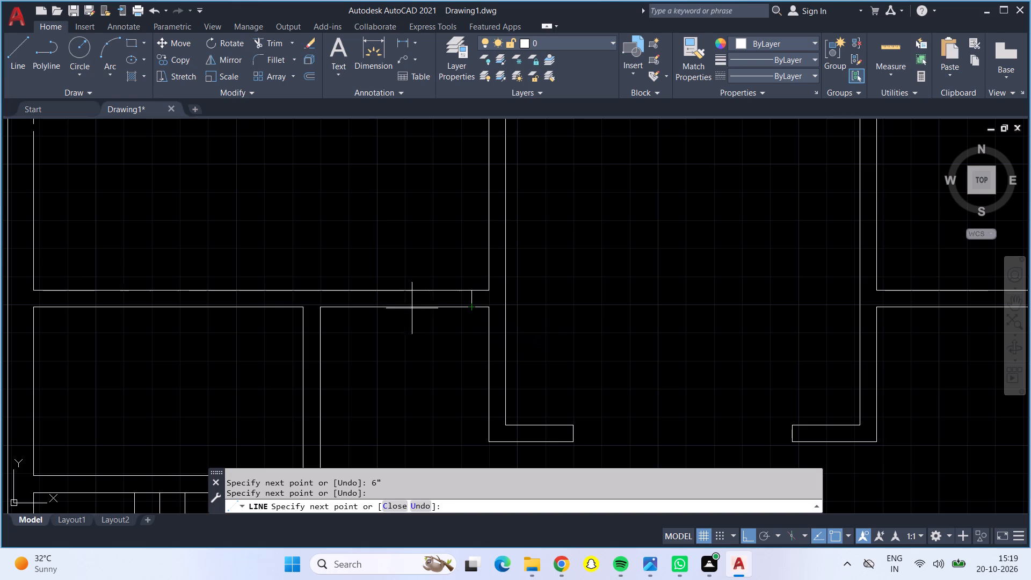
text(3')
key(Return)
click(370, 293)
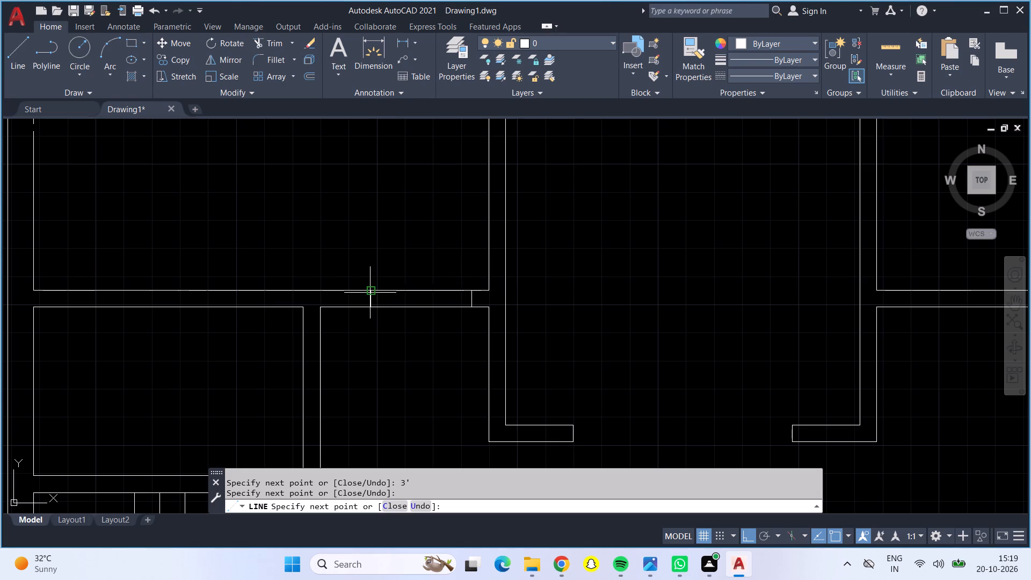
drag(471, 289, 473, 285)
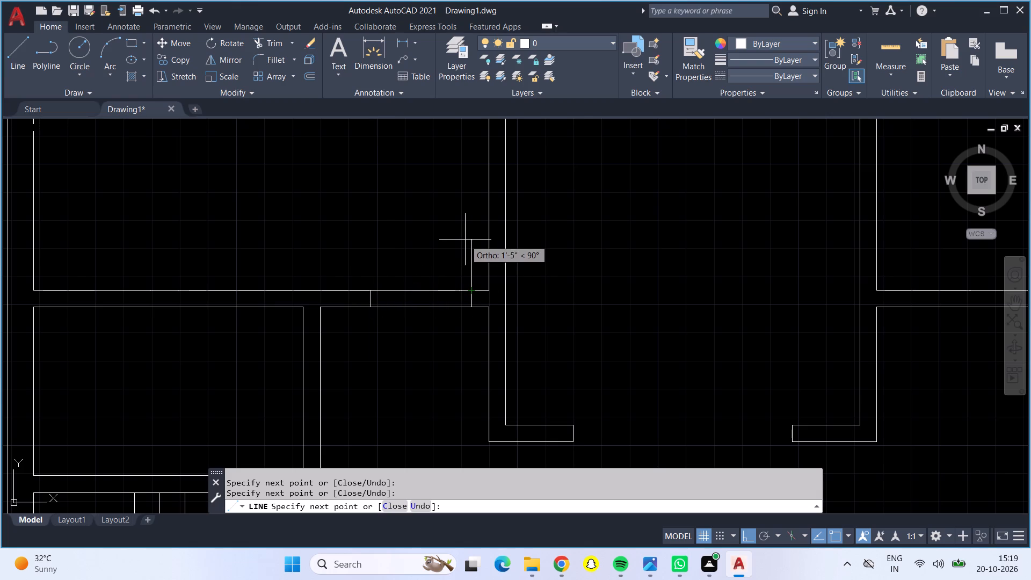
Draw a 3' door leaf line north into the northwest room from the opening's east jamb.
text(3')
key(Return)
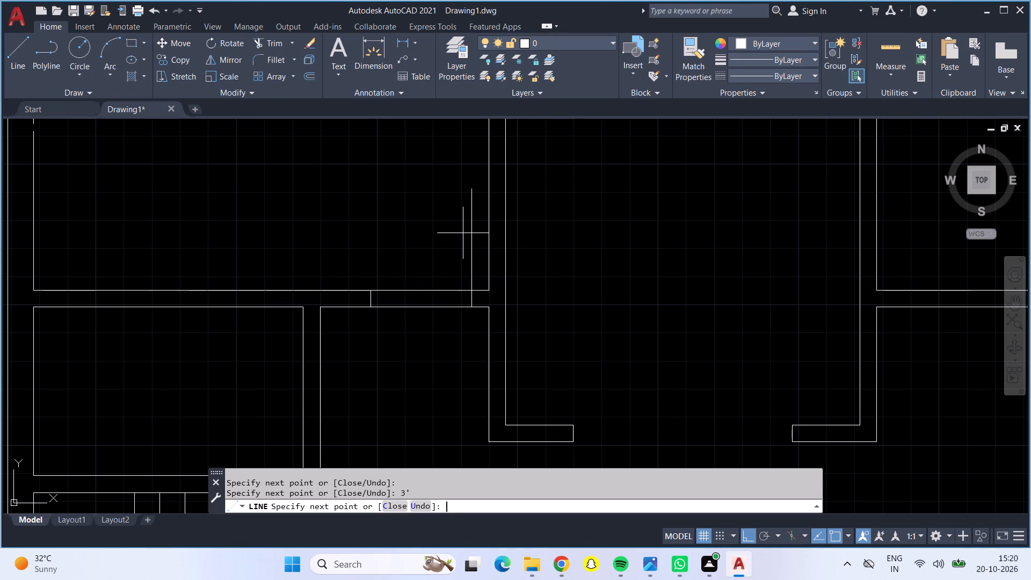
key(Return)
Outline a 3' wide door opening across the northeast room's south wall, starting 6" east of its inner southwest corner.
scroll(458, 244, down, 1)
scroll(576, 235, down, 1)
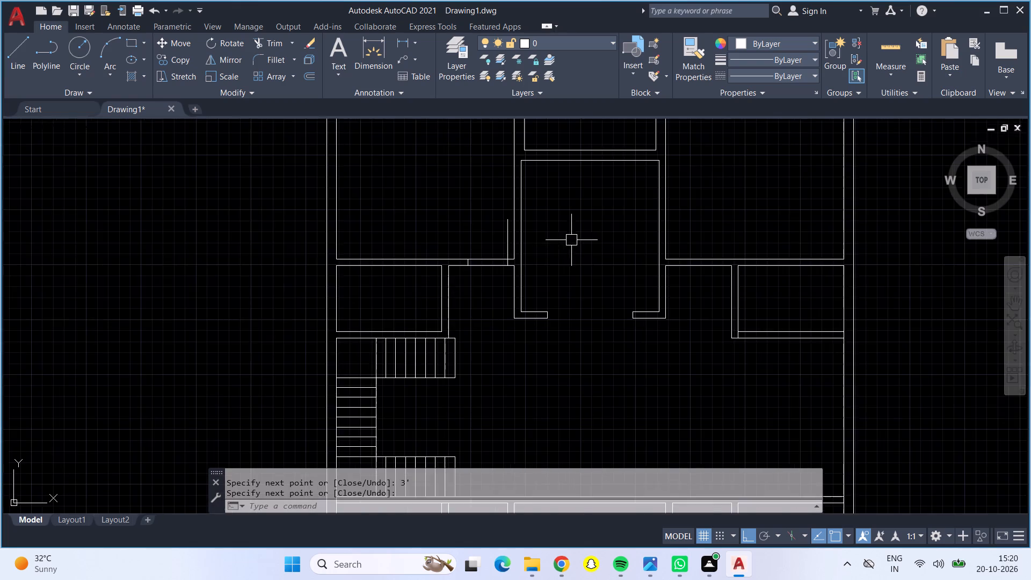
middle_drag(558, 247, 393, 248)
drag(10, 48, 31, 54)
scroll(506, 258, up, 4)
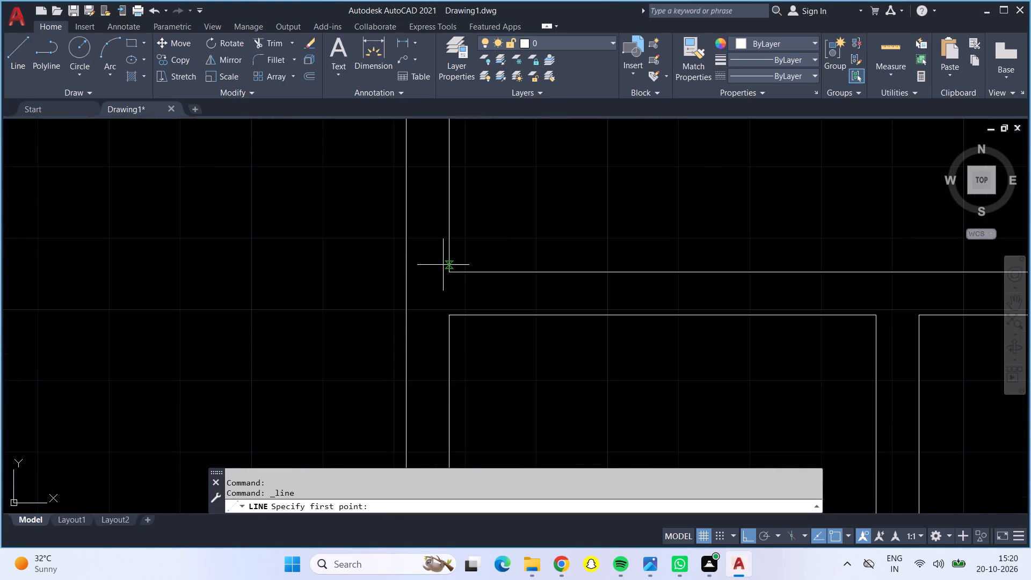
click(446, 273)
text(6")
key(Return)
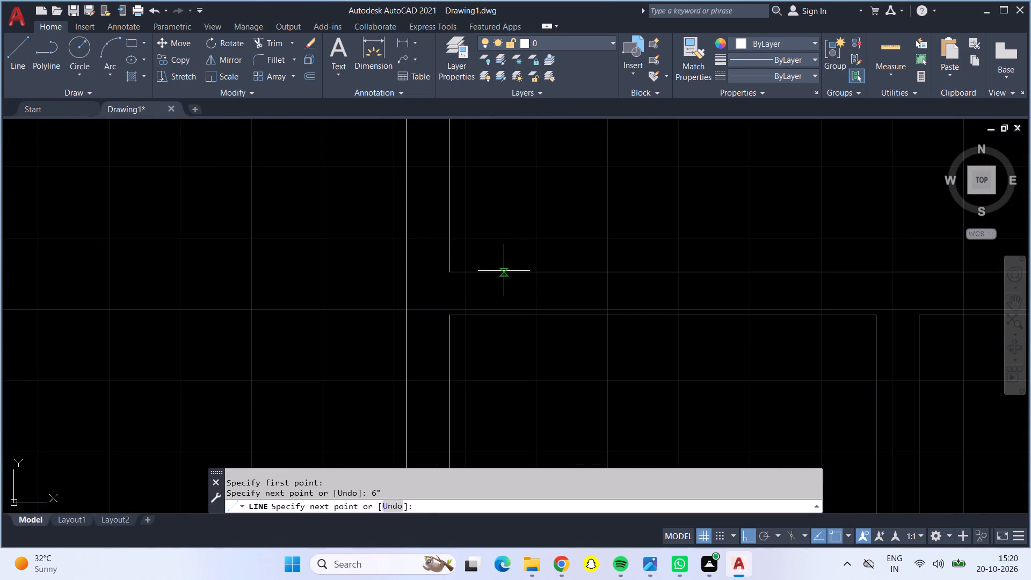
click(495, 315)
text(3')
key(Return)
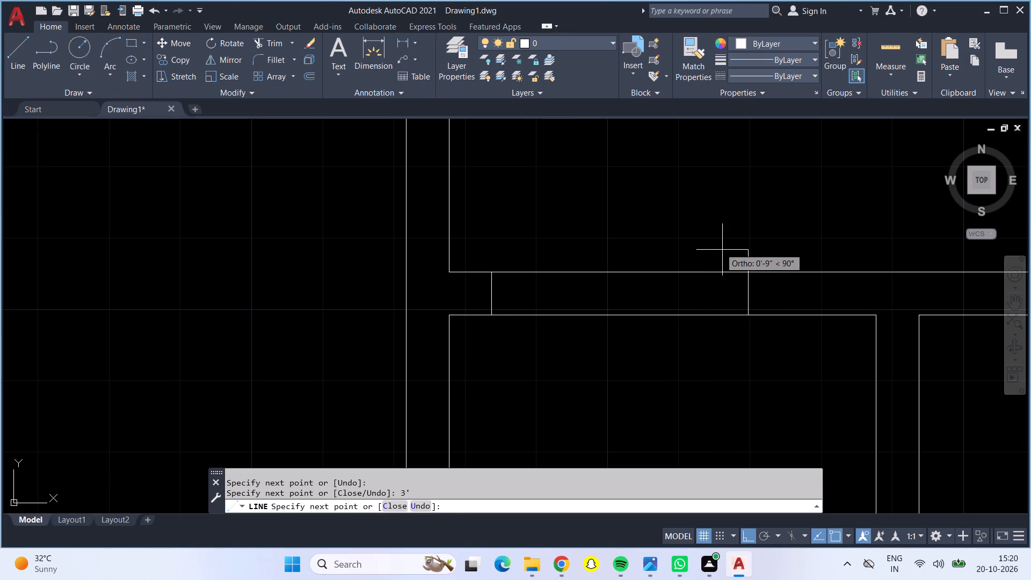
click(750, 270)
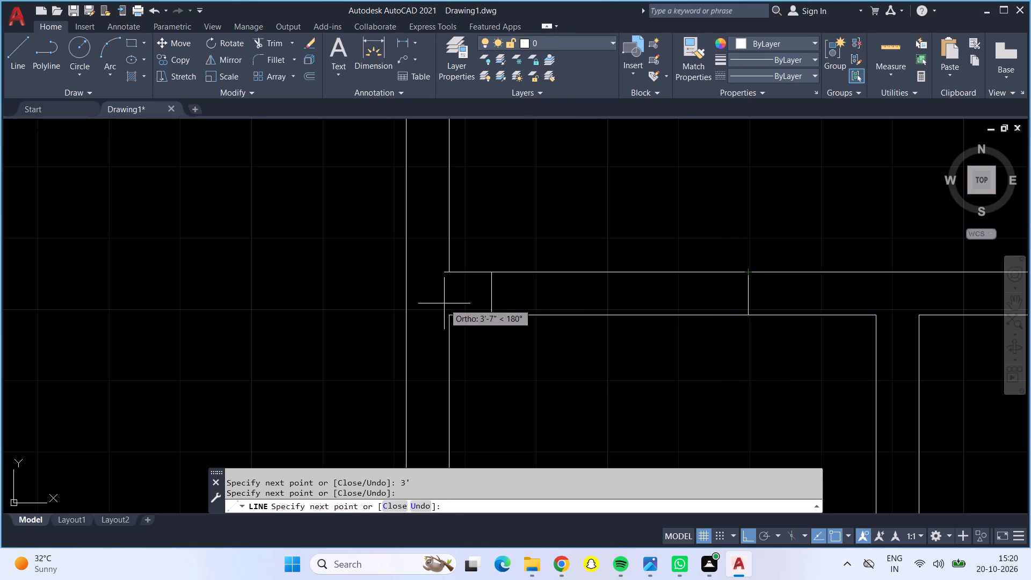
click(490, 271)
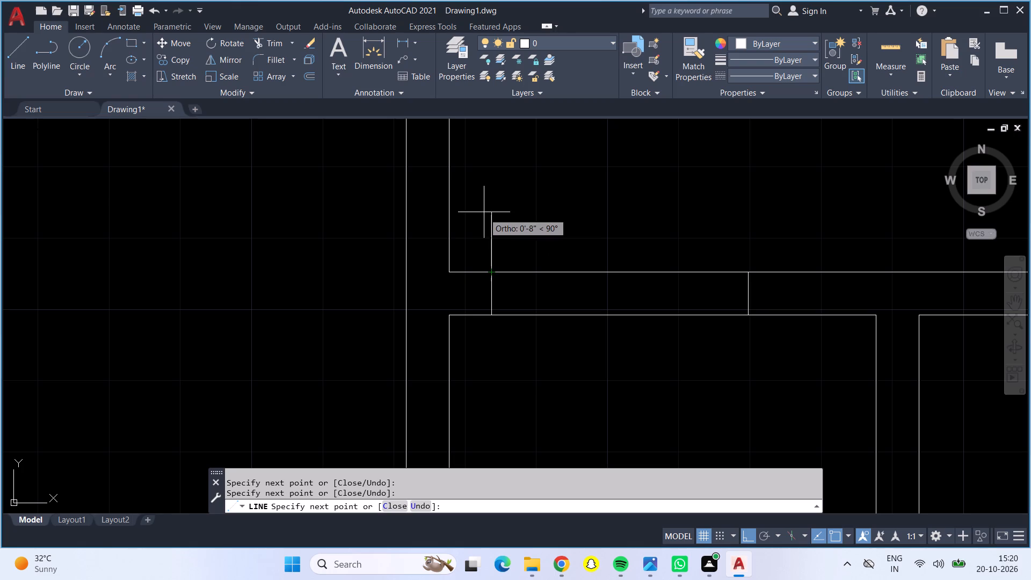
Draw a 3' door leaf line north into the northeast room from the opening's west jamb.
text(3')
key(Return)
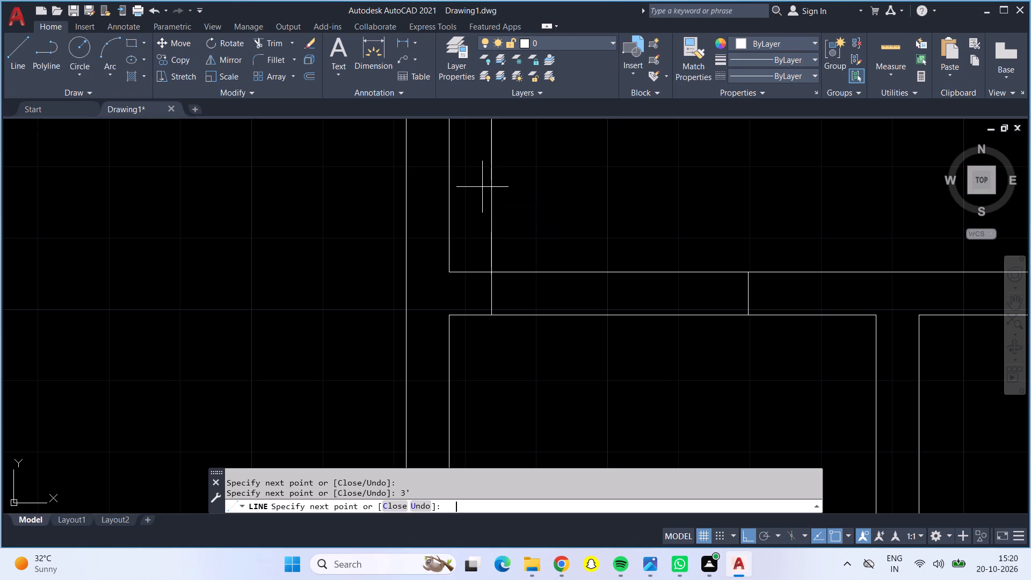
key(Return)
Outline a 2'6" wide door opening across the north wall of the small room below the northeast room, starting 6" east of its inner northwest corner.
scroll(482, 197, down, 2)
scroll(503, 237, down, 2)
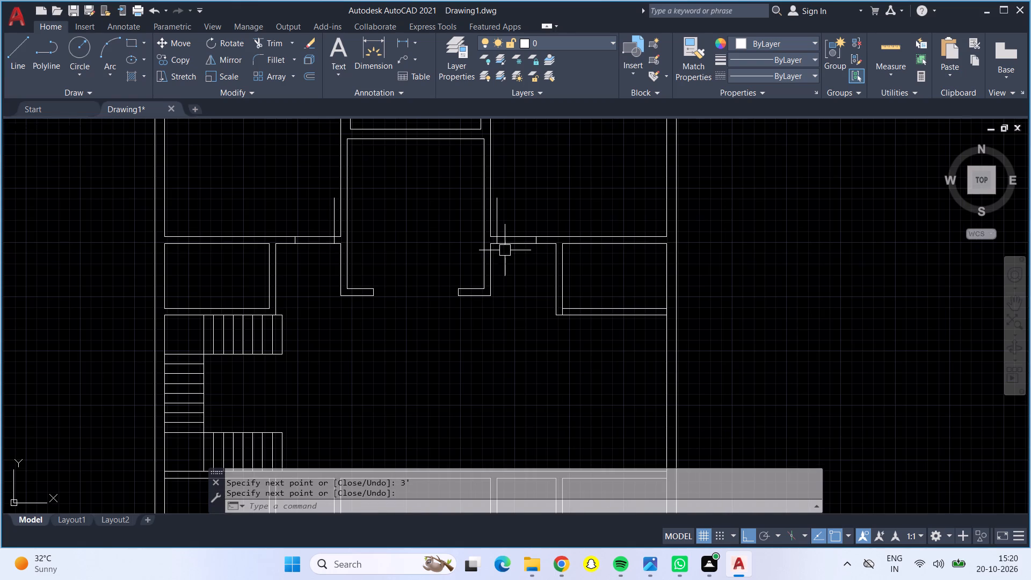
middle_drag(511, 274, 445, 281)
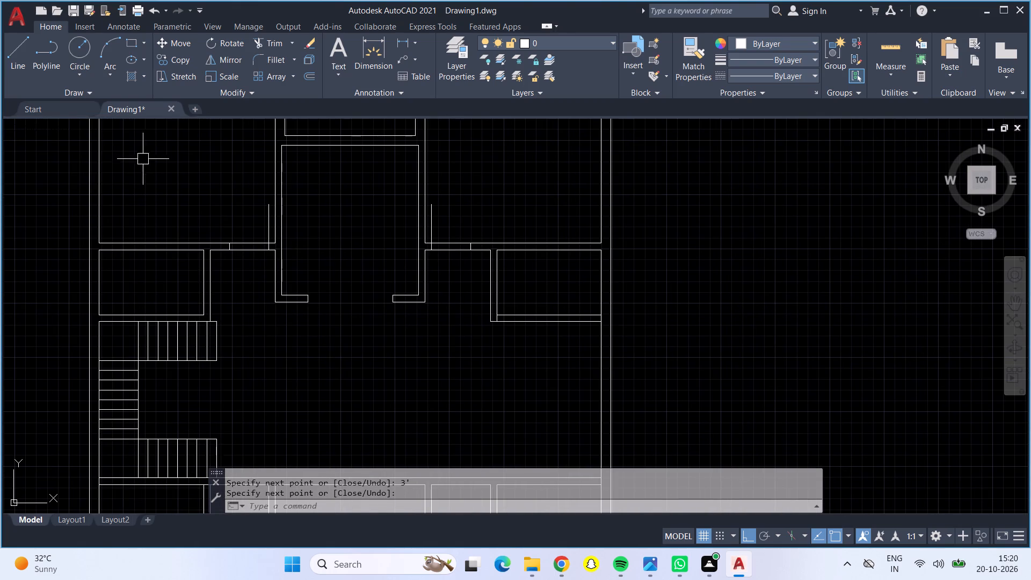
click(17, 58)
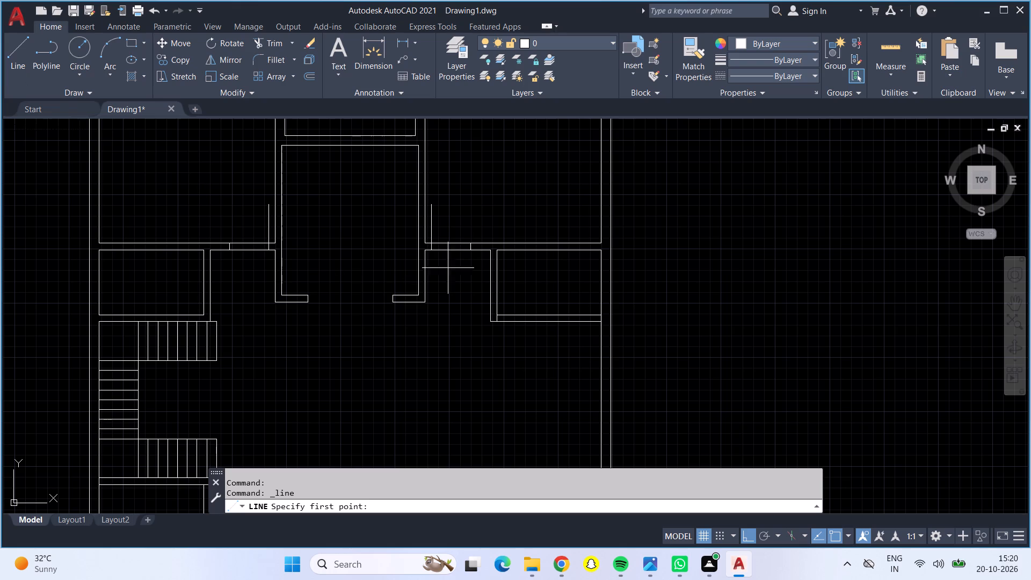
scroll(496, 252, up, 4)
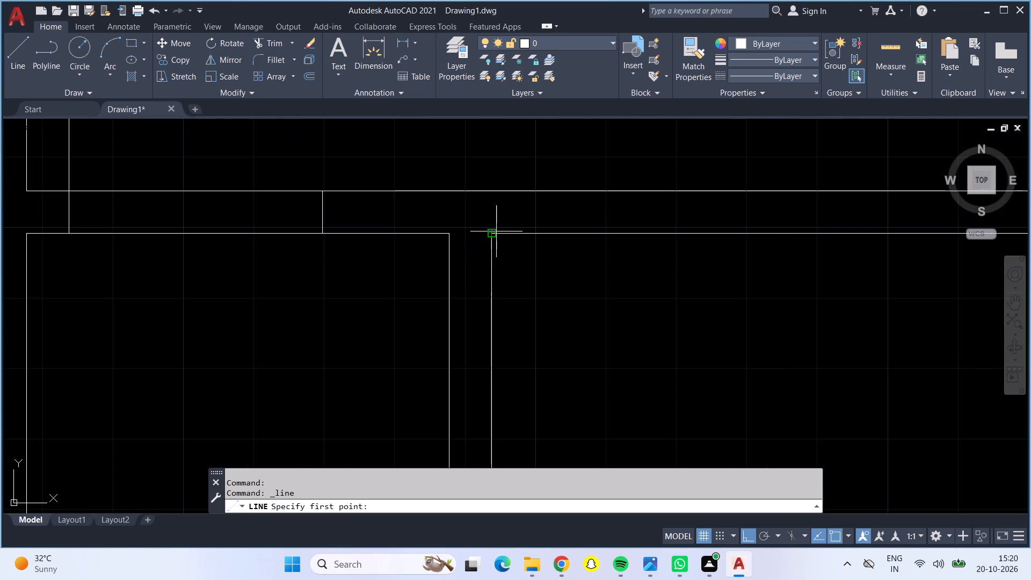
click(488, 230)
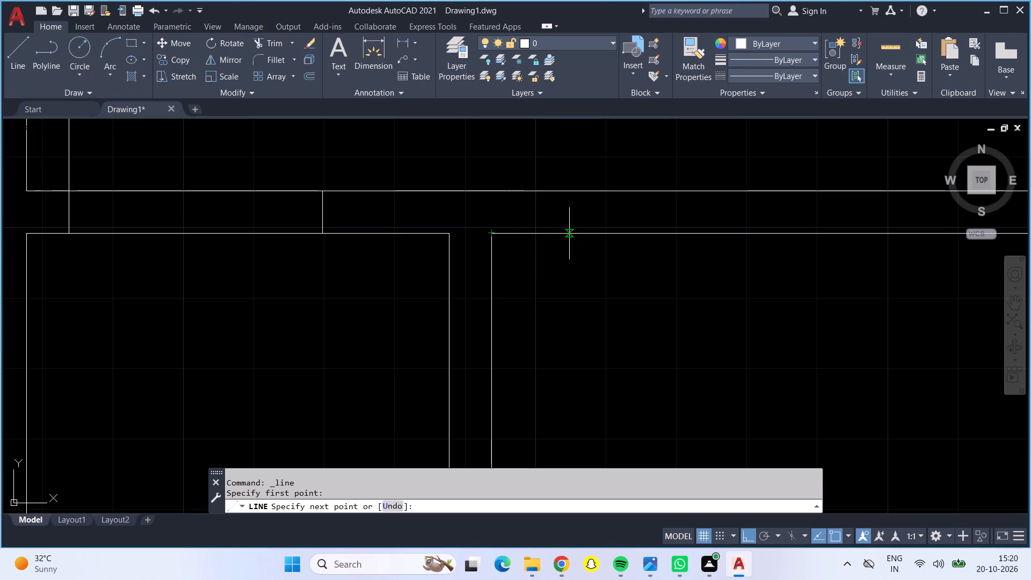
text(6")
key(Return)
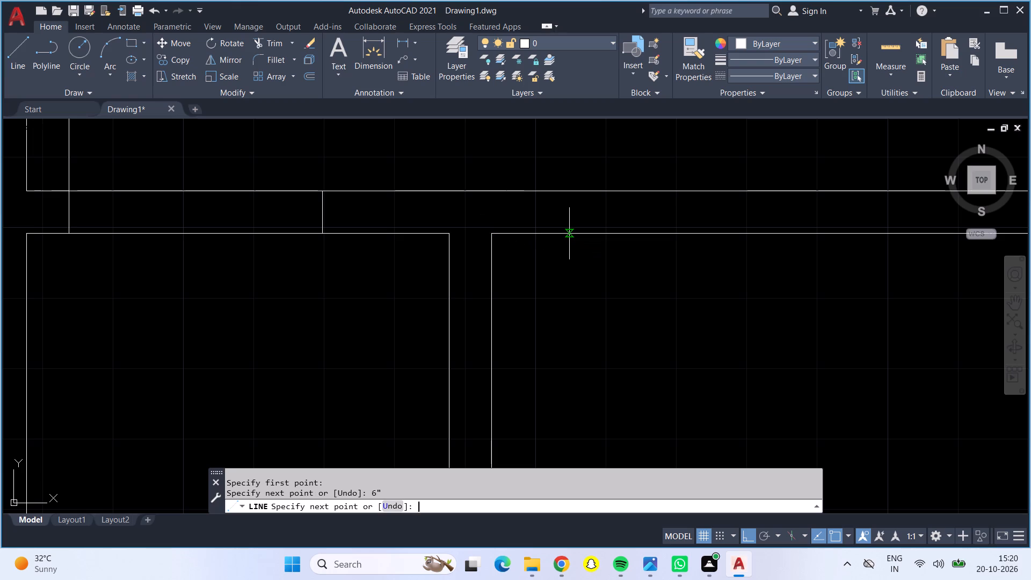
click(537, 189)
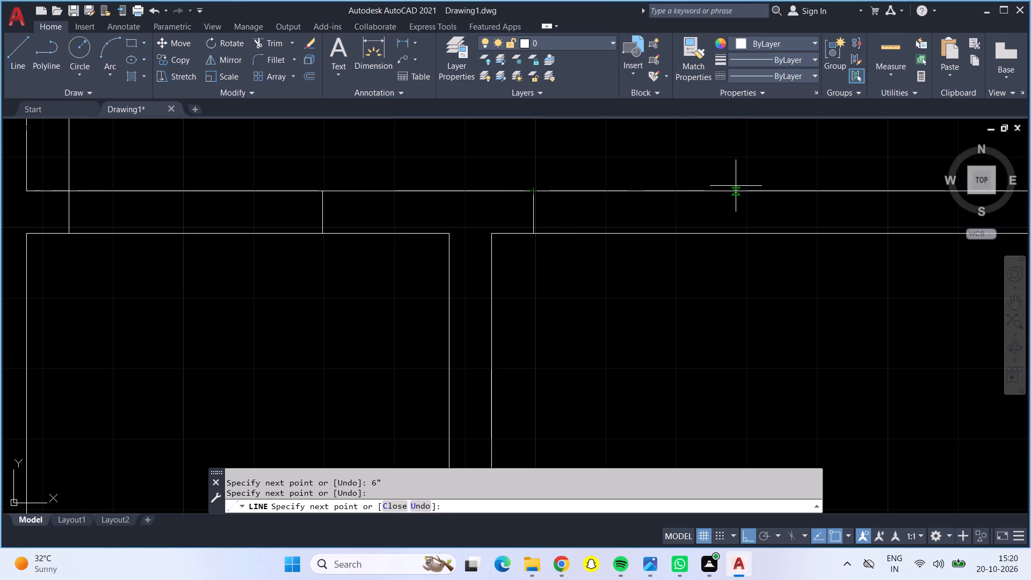
text(2'6)
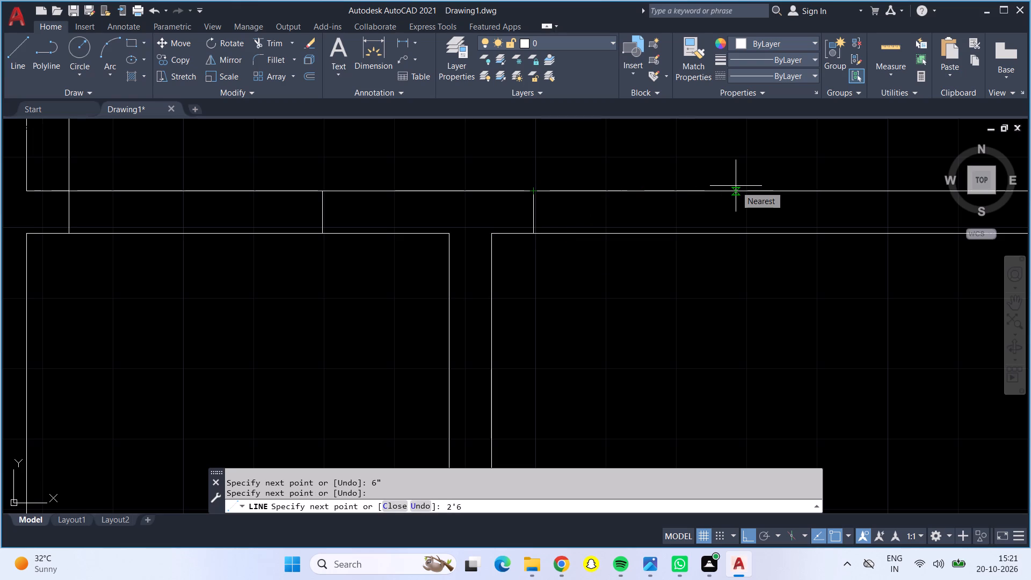
key(shift+quotedbl)
key(Return)
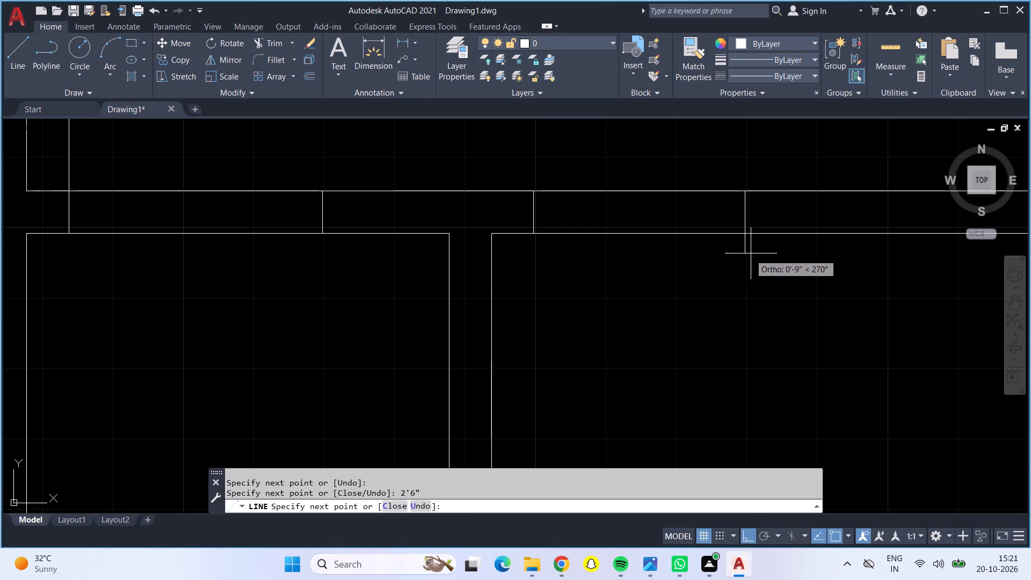
click(746, 230)
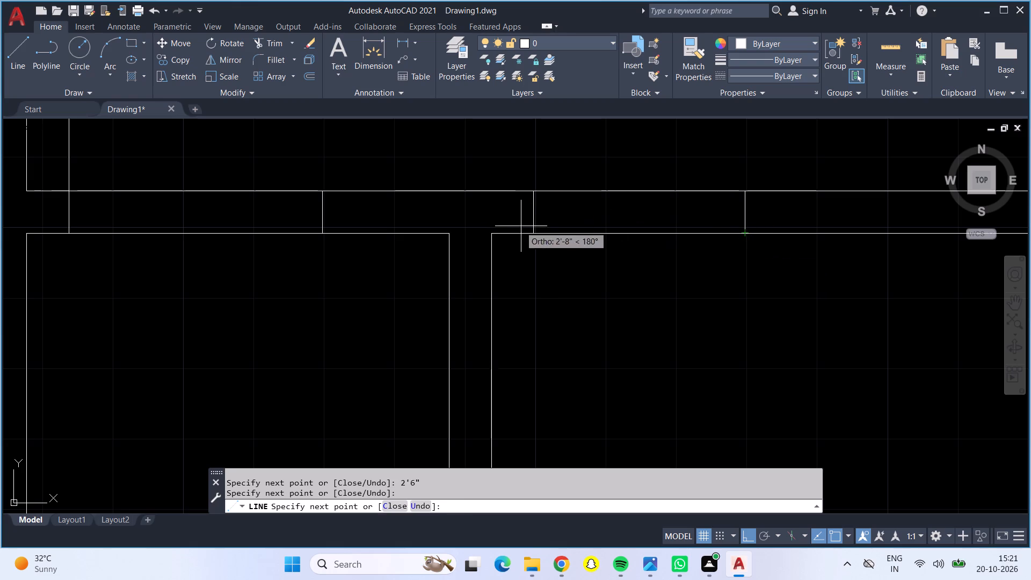
click(530, 230)
Draw a 2'6" door leaf line south into the small eastern room from the opening's west jamb.
text(2'6")
key(Return)
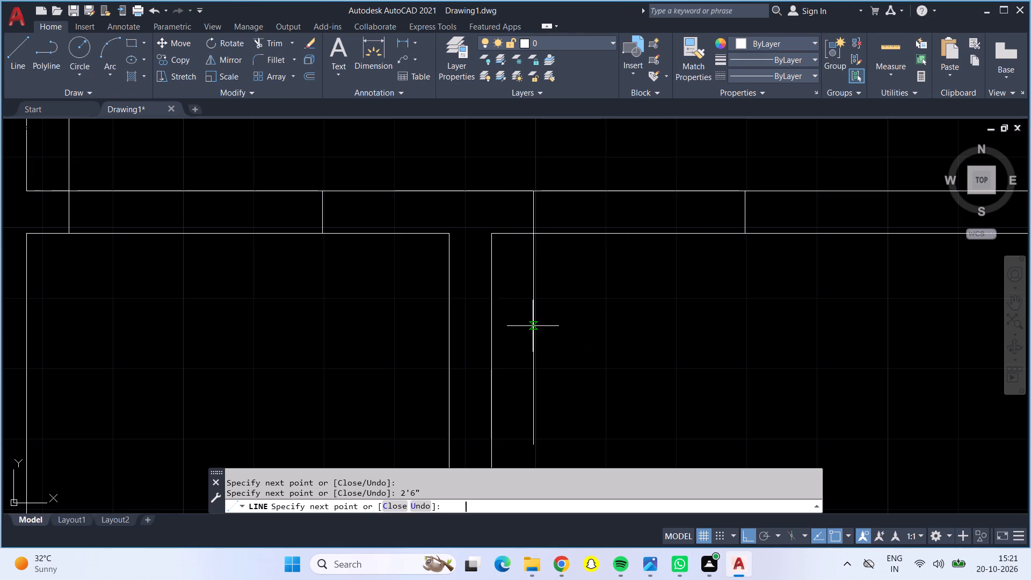
key(Return)
Outline a 2'6" wide door opening across the north wall of the small room below the northwest room, starting 6" west of its inner northeast corner.
scroll(569, 359, down, 1)
scroll(642, 351, down, 2)
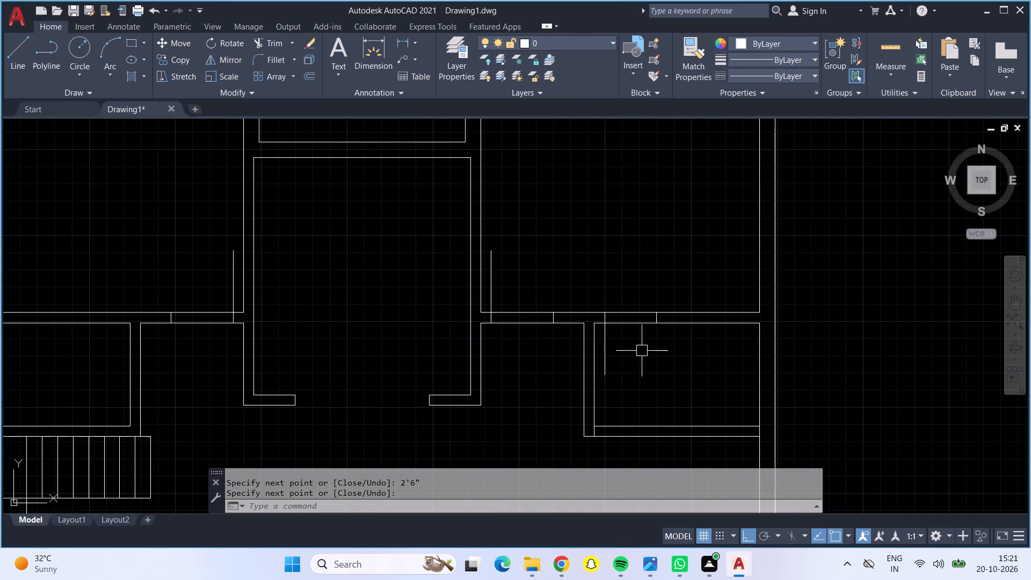
middle_drag(507, 398, 469, 342)
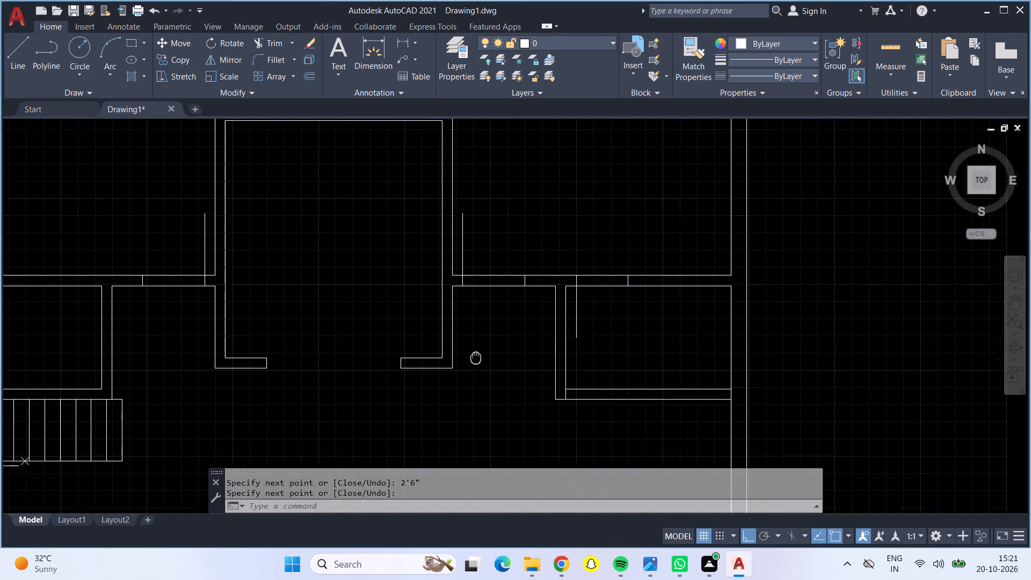
middle_drag(469, 342, 434, 228)
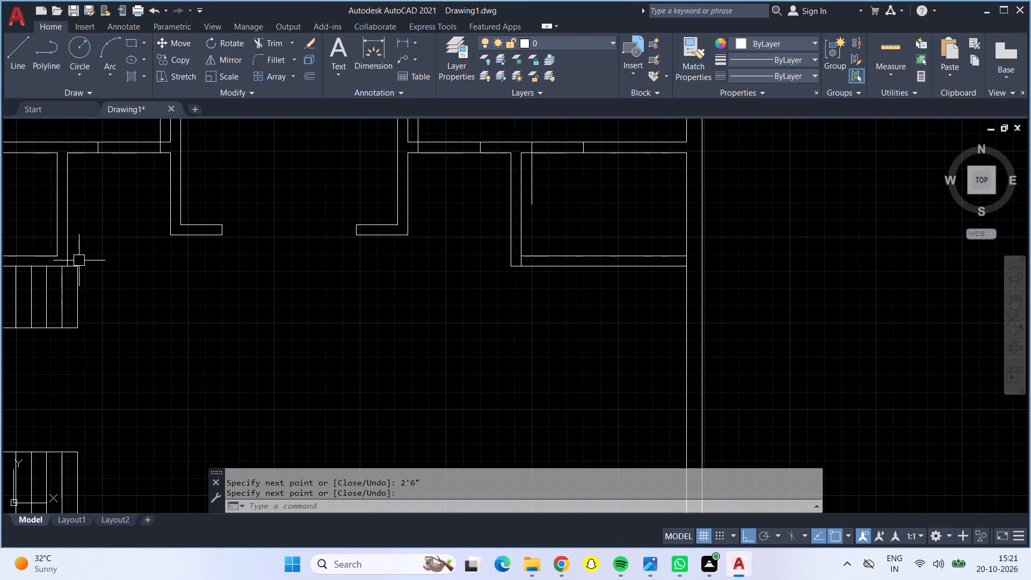
middle_drag(89, 240, 404, 398)
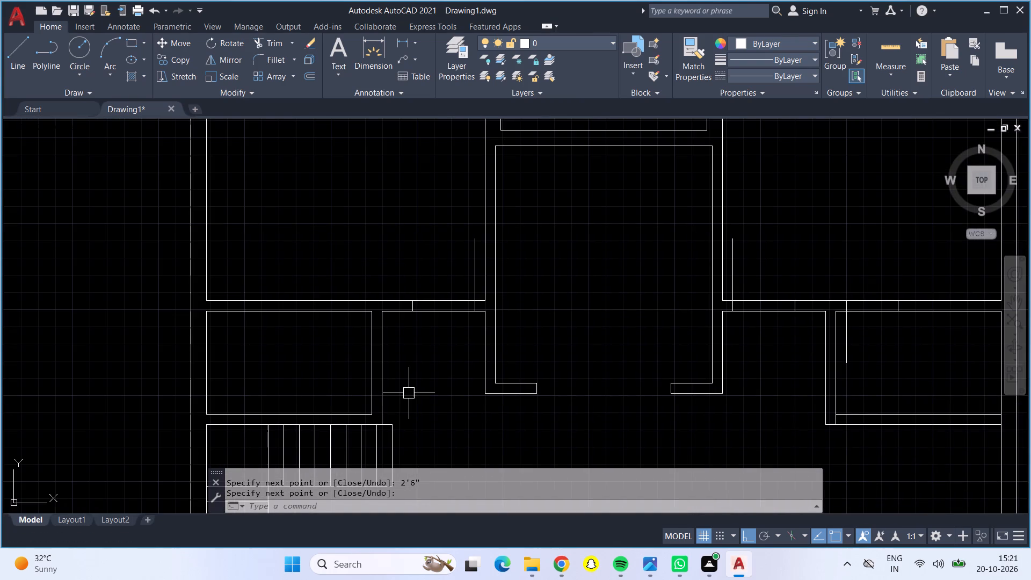
key(l)
key(Return)
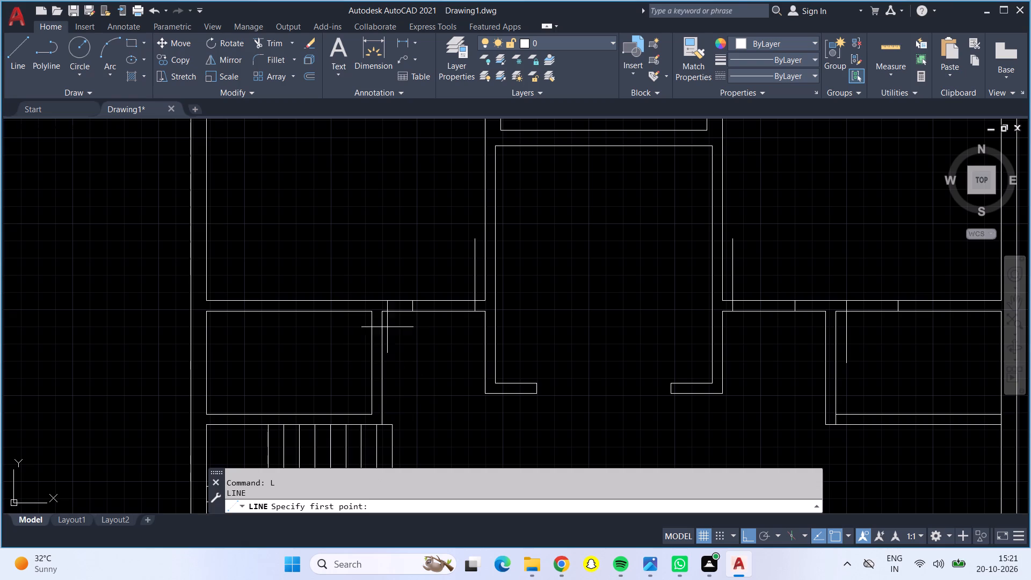
scroll(364, 301, up, 2)
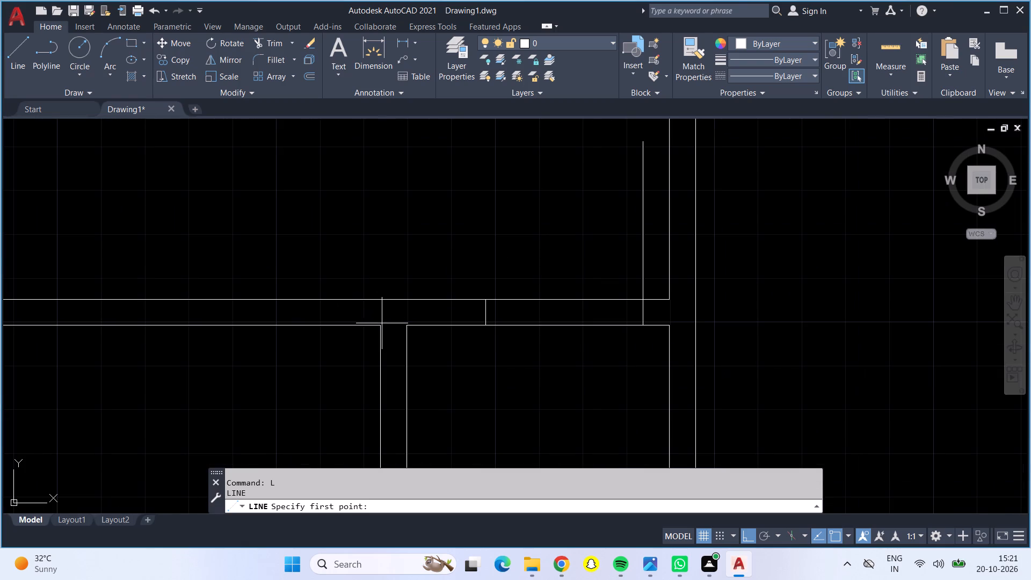
click(383, 324)
key(6)
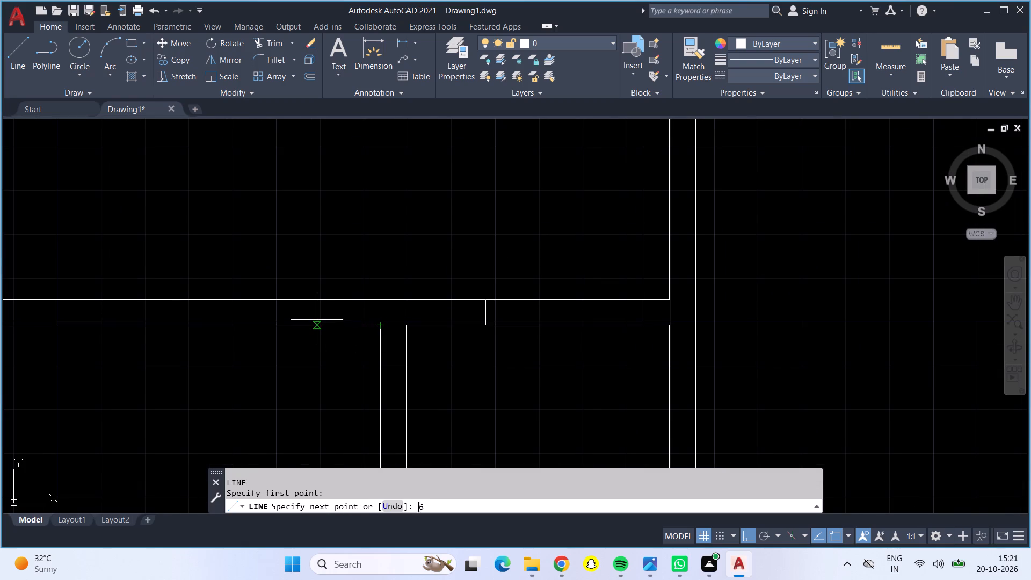
key(shift+quotedbl)
key(Return)
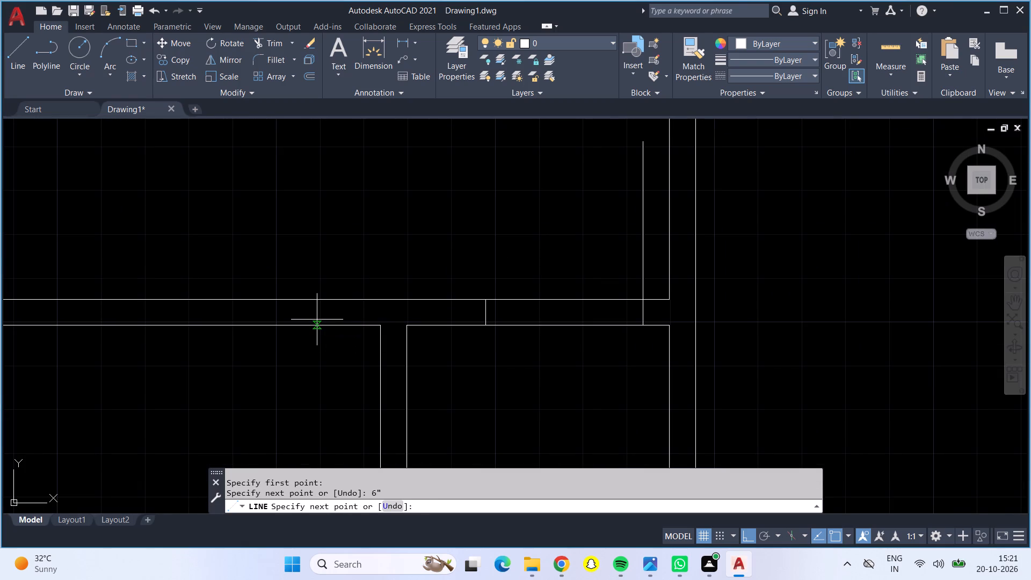
click(354, 297)
text(2'6")
key(Return)
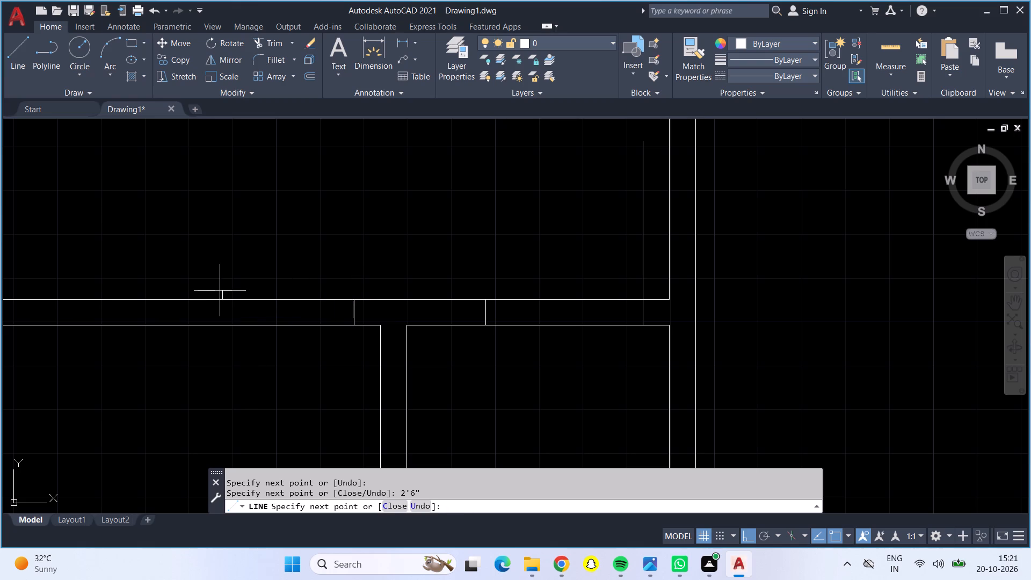
click(221, 323)
click(354, 327)
Draw a 2'6" door leaf line south into the small western room from the opening's east jamb.
text(2'6")
key(Return)
scroll(473, 416, down, 2)
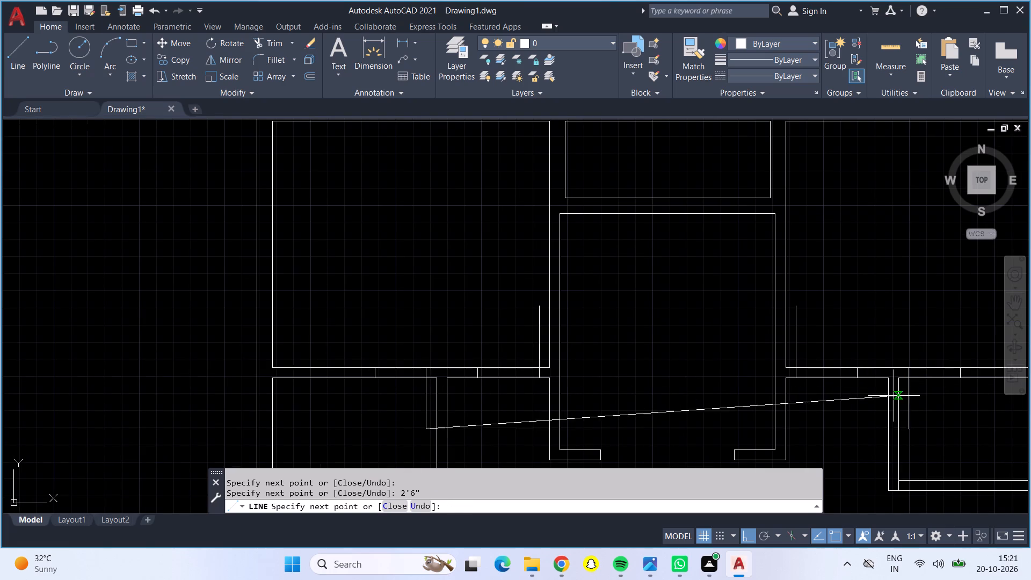
key(Return)
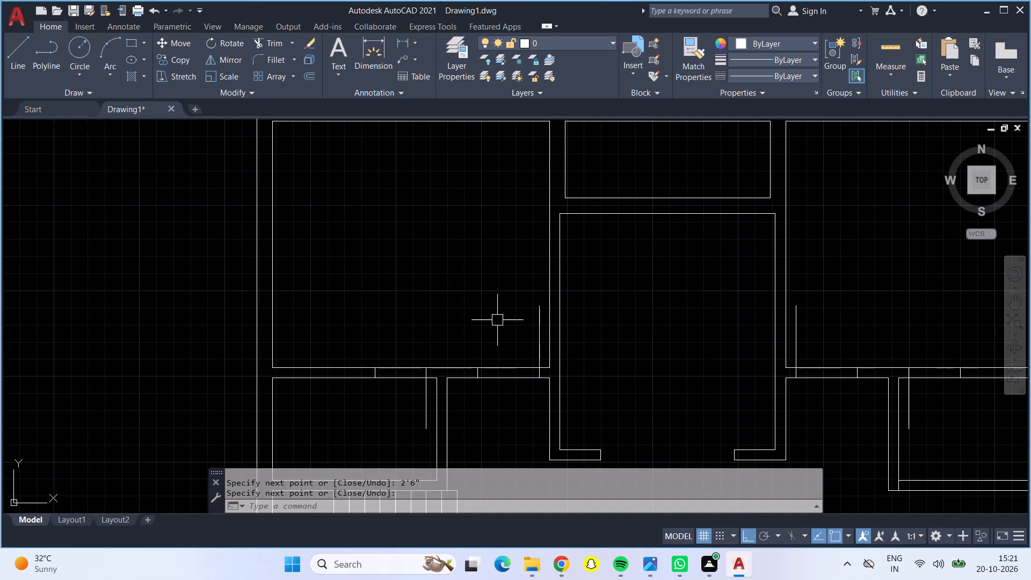
Outline a 3' wide door opening across the southwest room's north wall, starting 6" west of its inner northeast corner.
middle_drag(494, 314, 467, 229)
scroll(469, 338, down, 1)
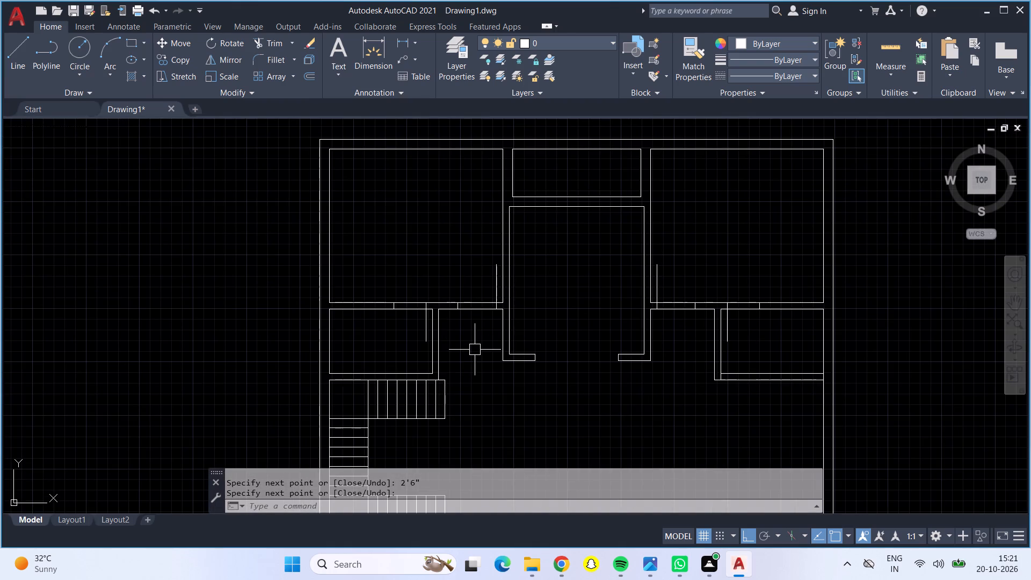
middle_drag(475, 352, 453, 216)
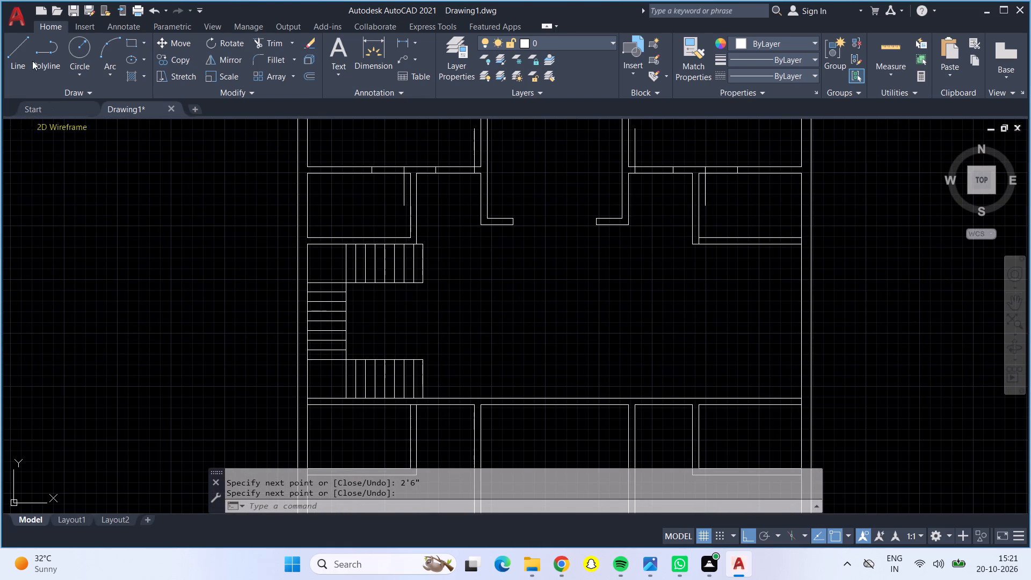
click(27, 40)
middle_drag(460, 379, 457, 342)
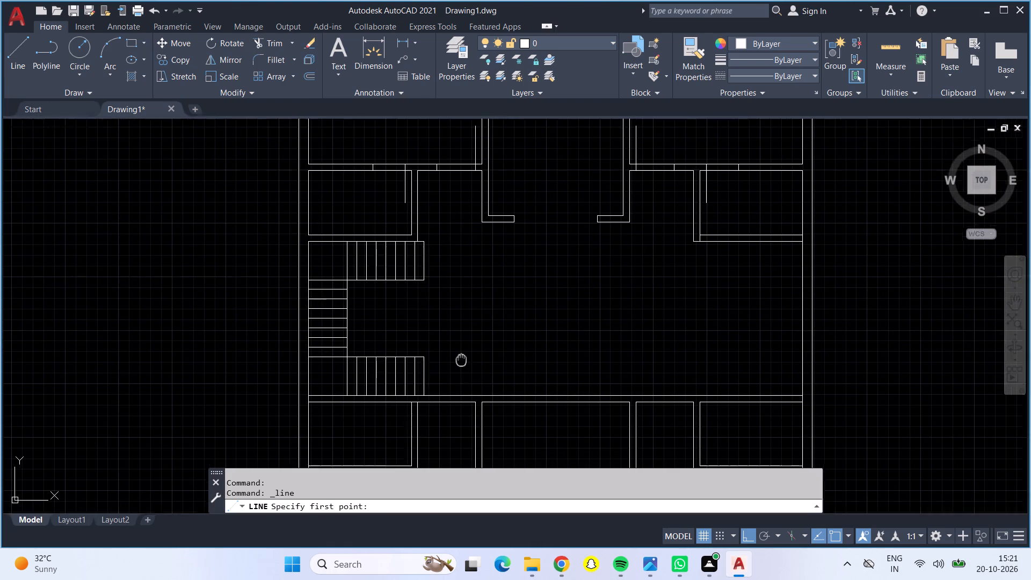
middle_drag(457, 342, 452, 267)
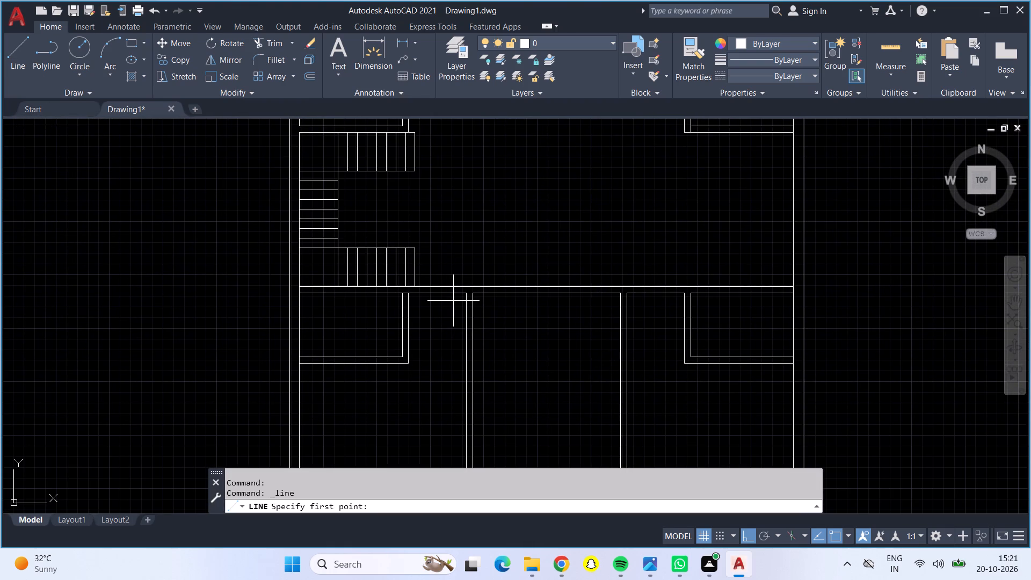
scroll(466, 296, up, 3)
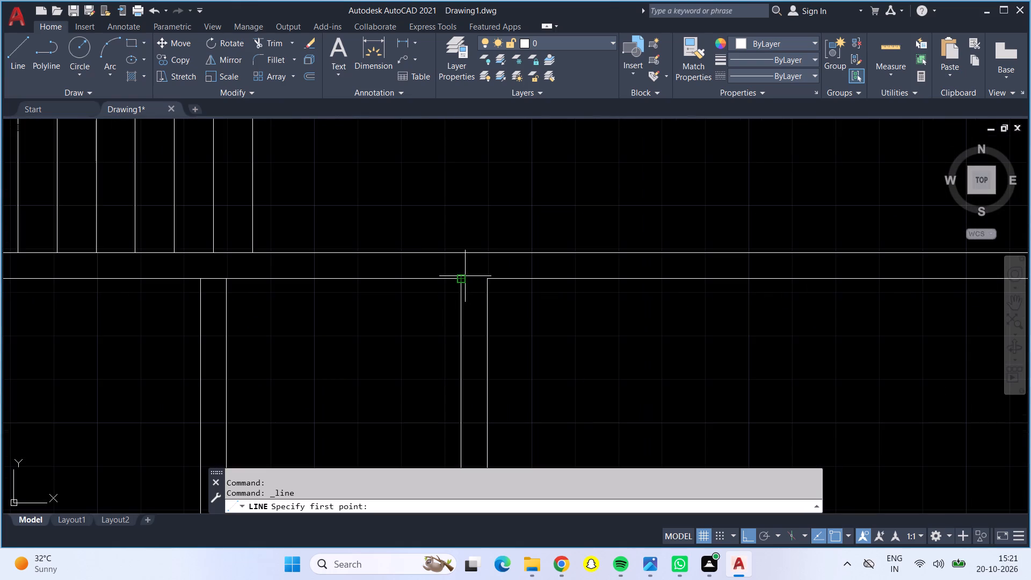
drag(458, 277, 448, 278)
text(6")
key(Return)
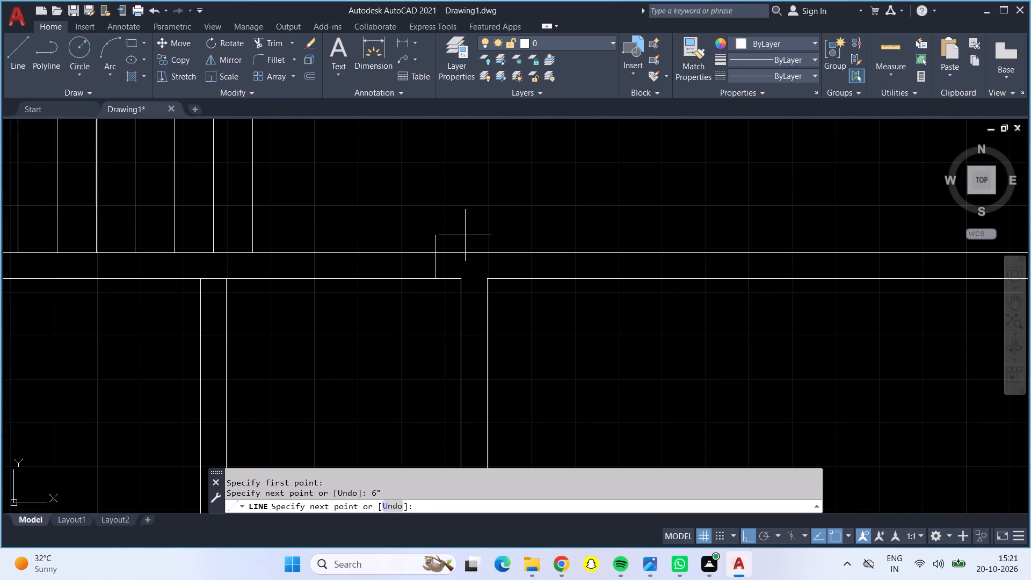
click(437, 250)
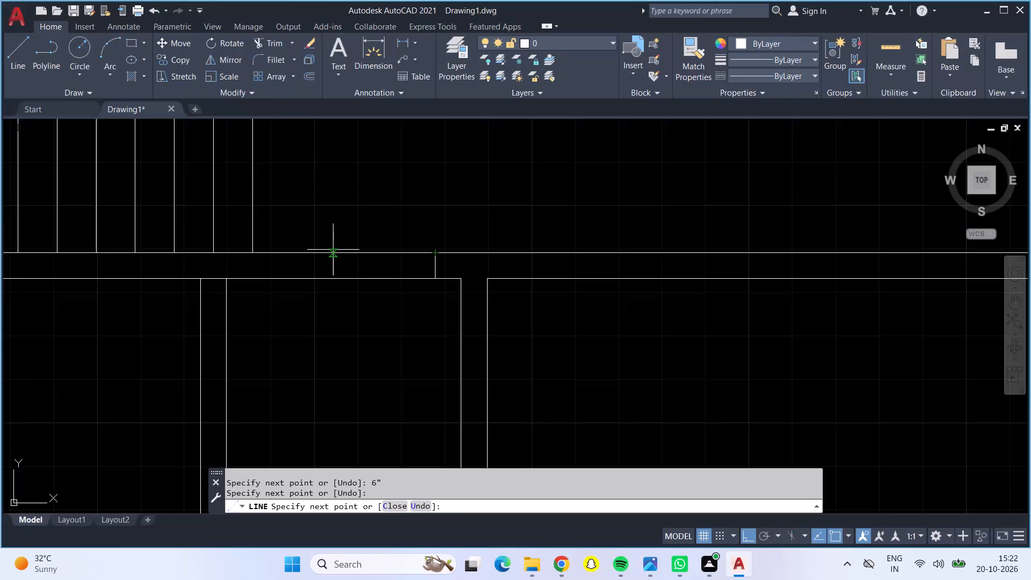
text(3')
key(Return)
click(279, 277)
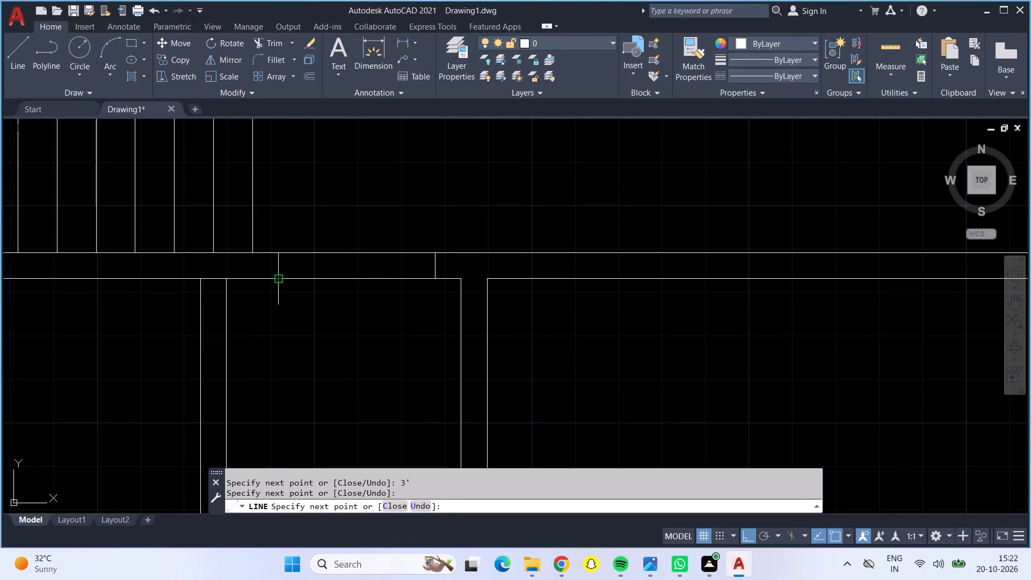
click(437, 277)
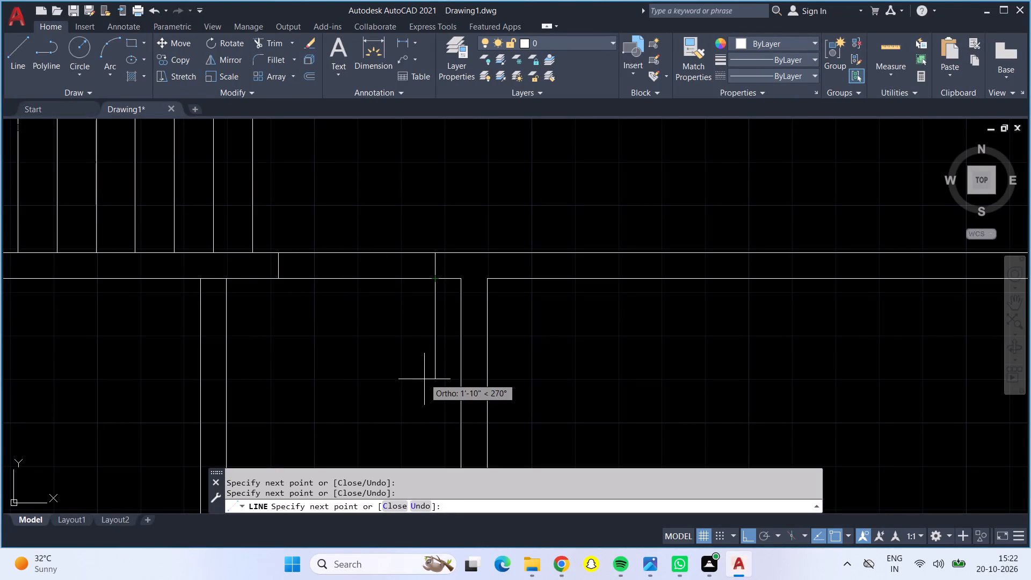
Draw a 3' door leaf line south into the southwest room from the opening's east jamb.
text(3')
key(Return)
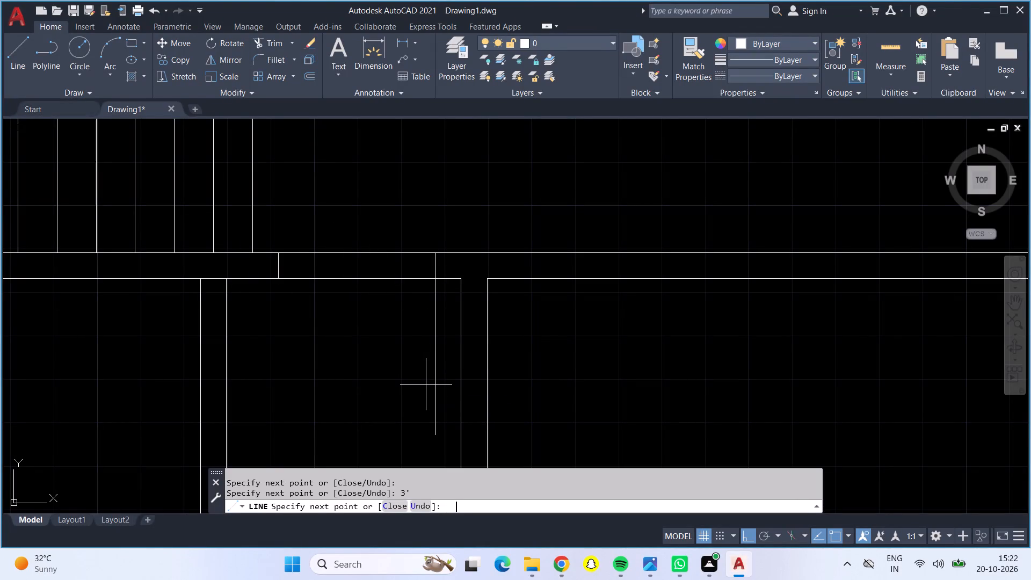
Outline a 2'6" wide door opening across the east wall of the southwest room's small corner room, starting 6" north of its inner southeast corner.
key(Return)
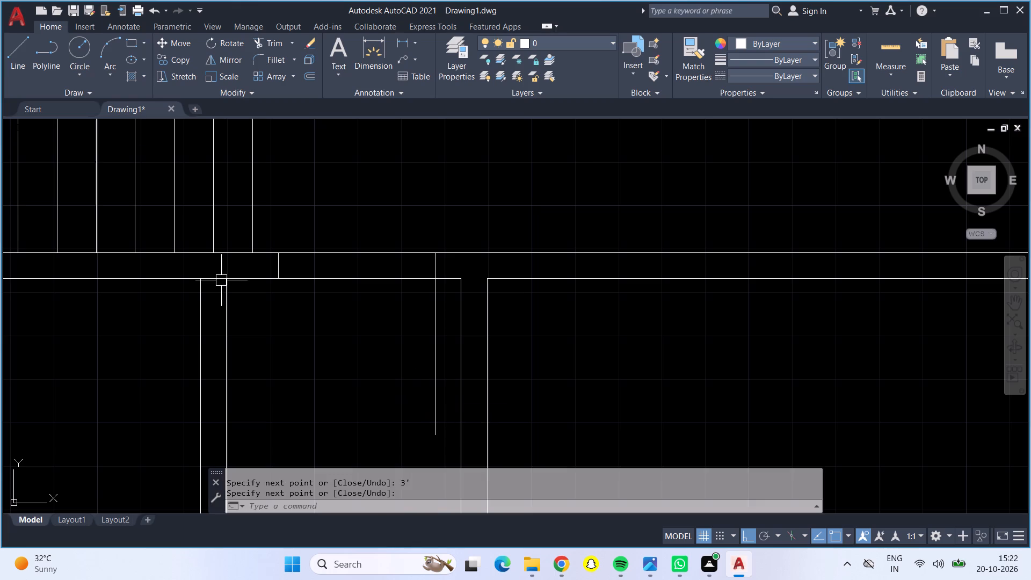
click(20, 47)
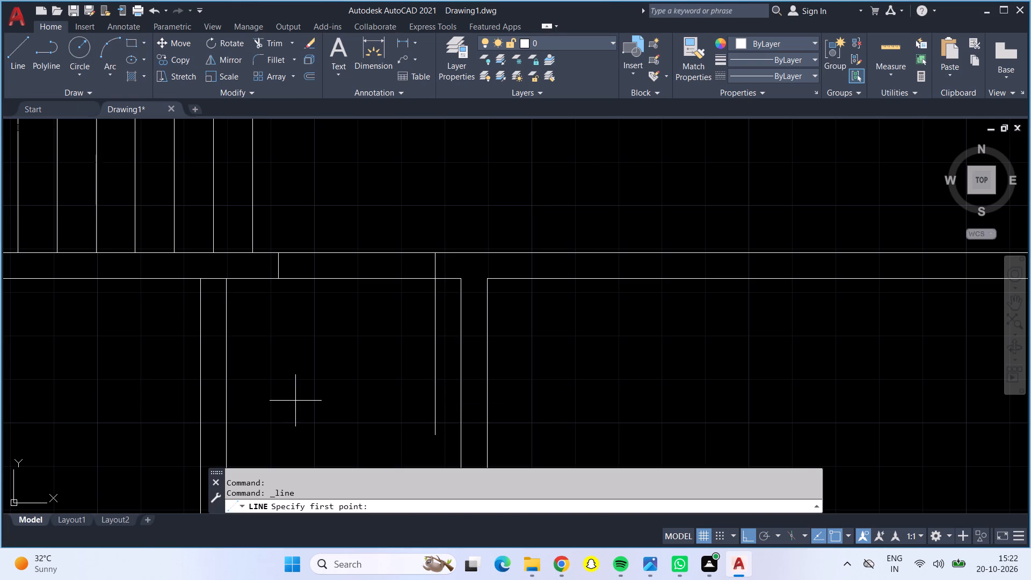
scroll(295, 401, down, 1)
middle_drag(295, 401, 289, 324)
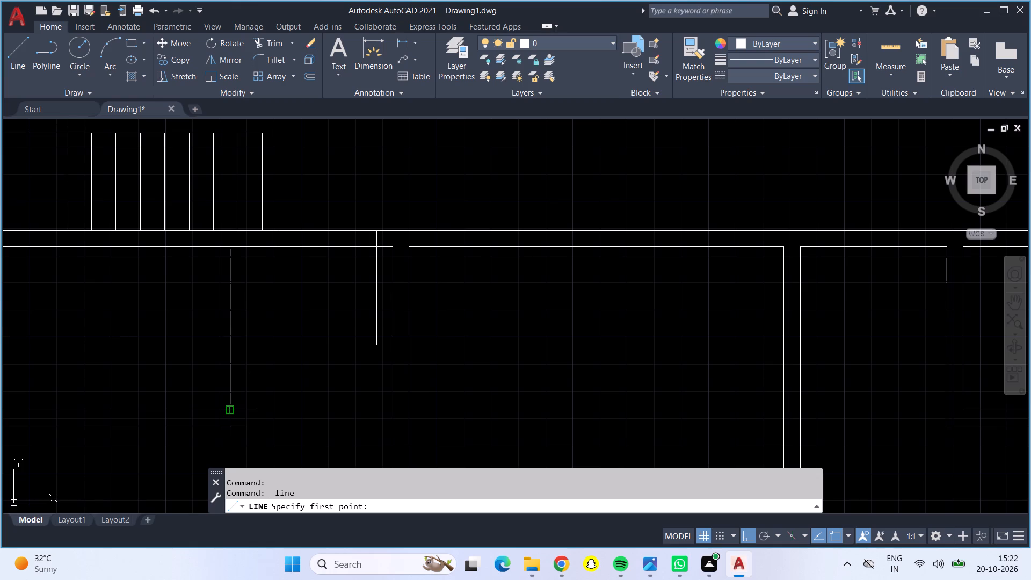
click(231, 408)
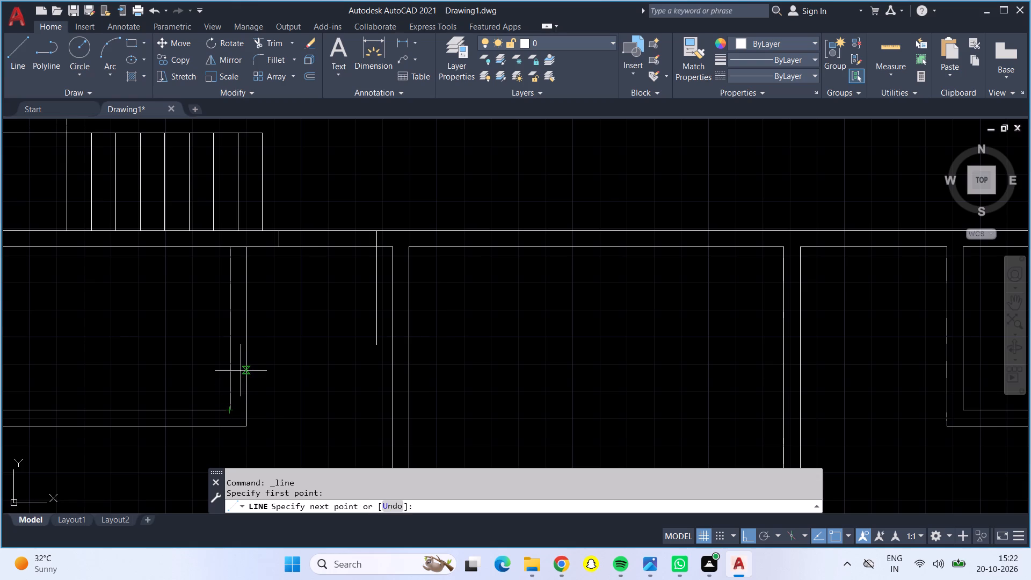
text(6")
key(Return)
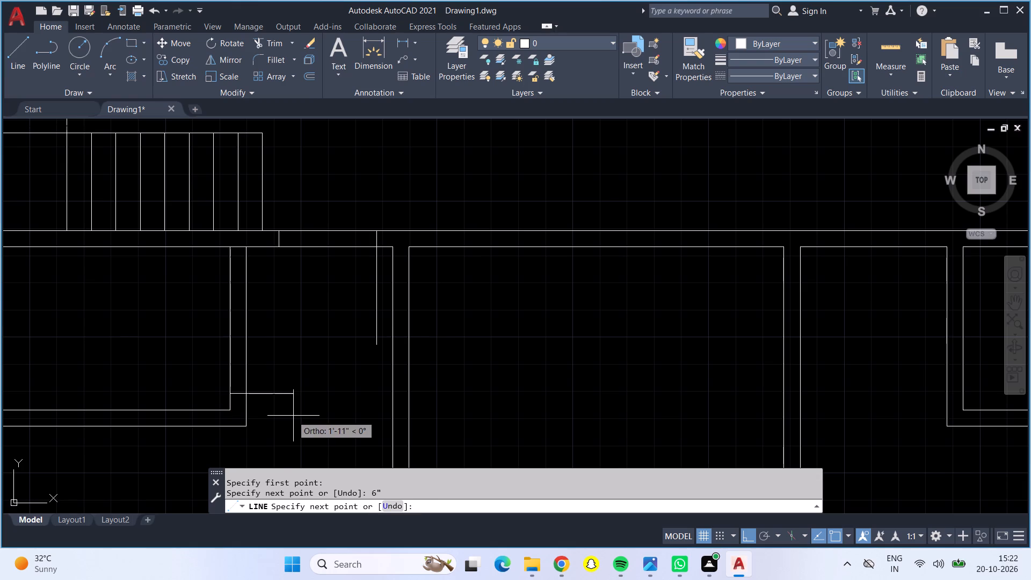
click(247, 392)
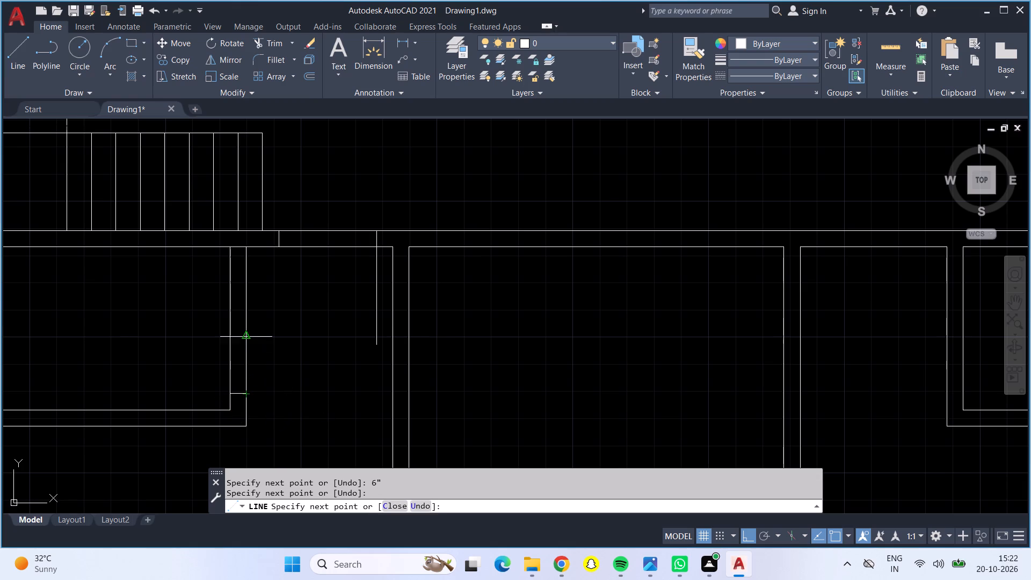
text(2'6")
key(Return)
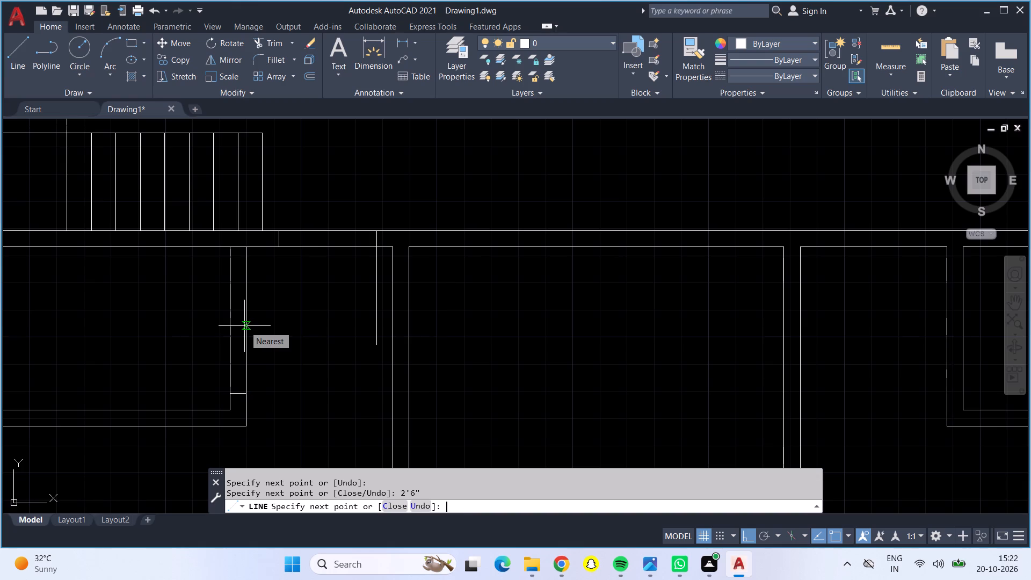
click(230, 313)
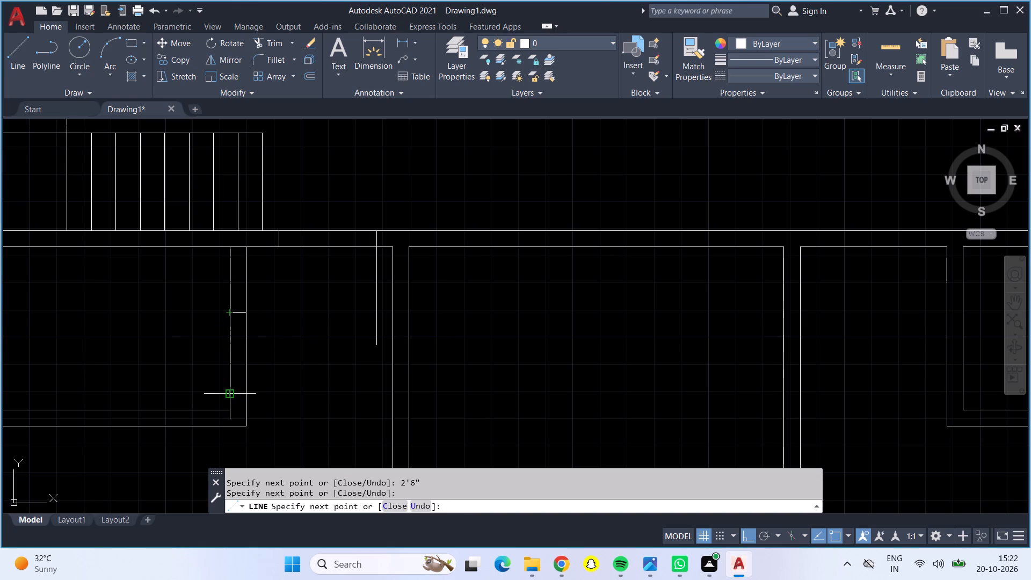
Draw a 2'6" door leaf line west into the small southwest corner room from the opening's south jamb.
click(231, 393)
text(2'6")
key(Return)
key(Return)
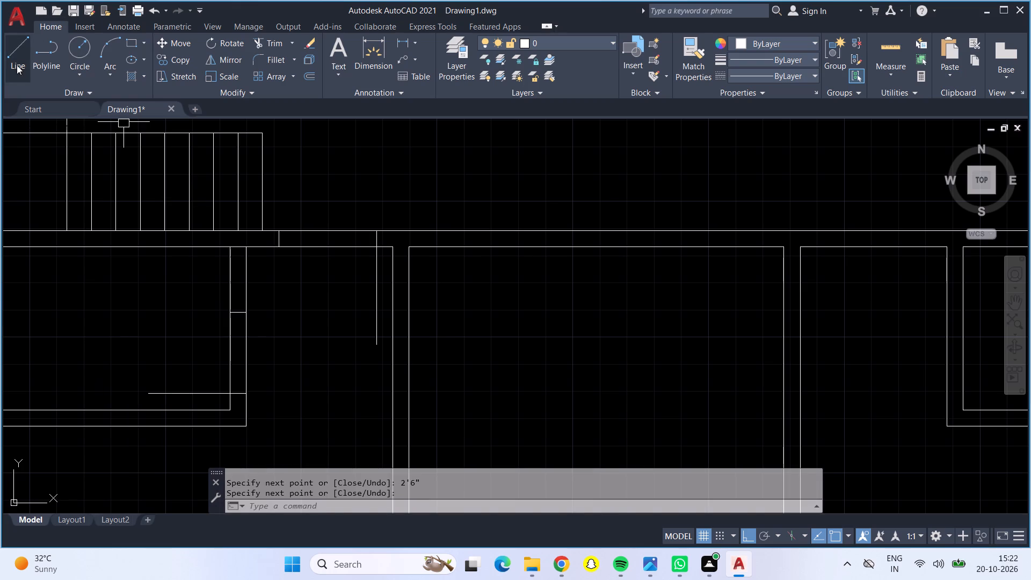
Outline a 3' wide door opening across the southeast room's north wall, starting 6" east of its inner northwest corner.
click(13, 62)
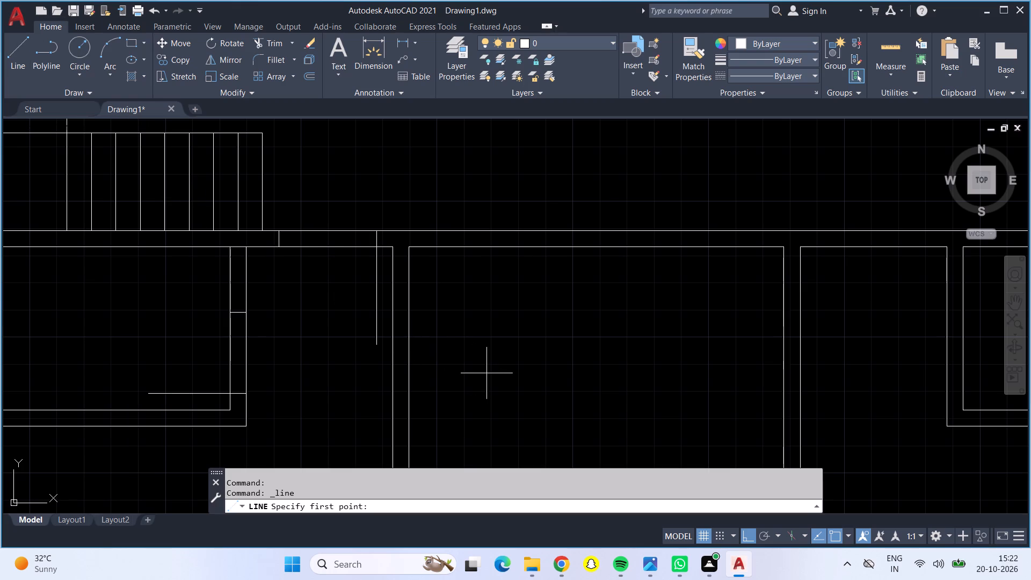
middle_drag(912, 376, 814, 364)
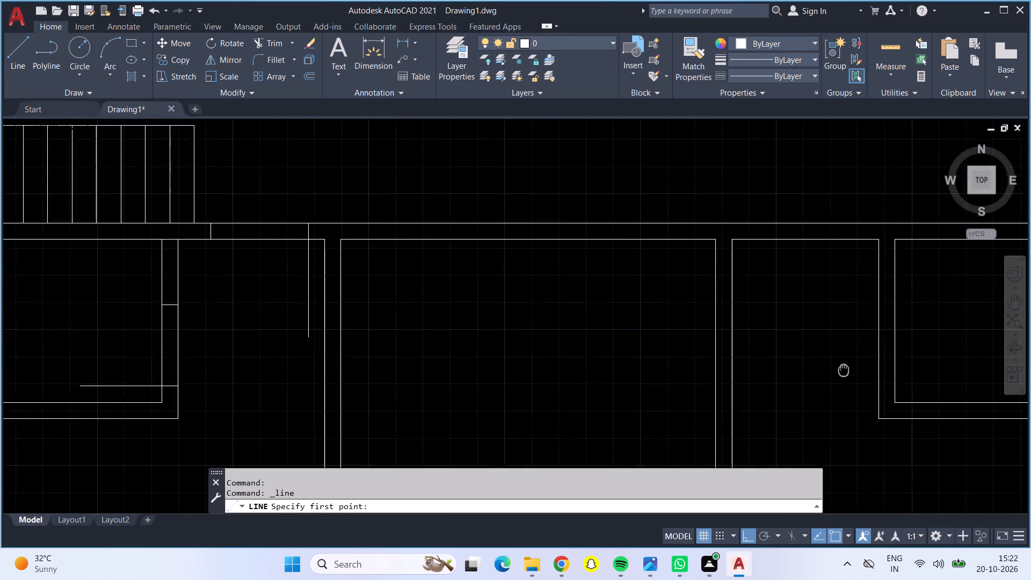
middle_drag(814, 364, 715, 353)
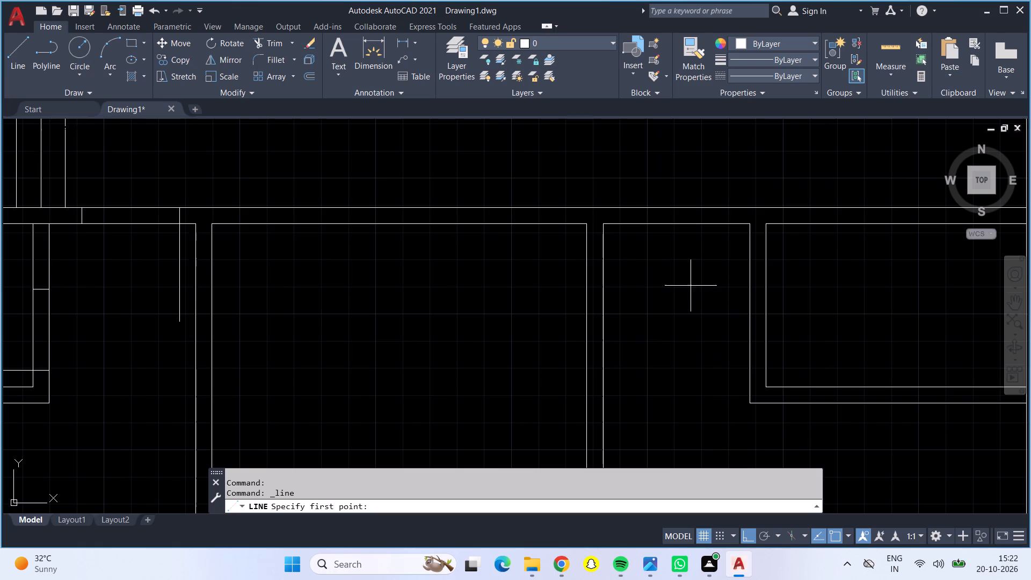
click(605, 224)
text(6")
key(Return)
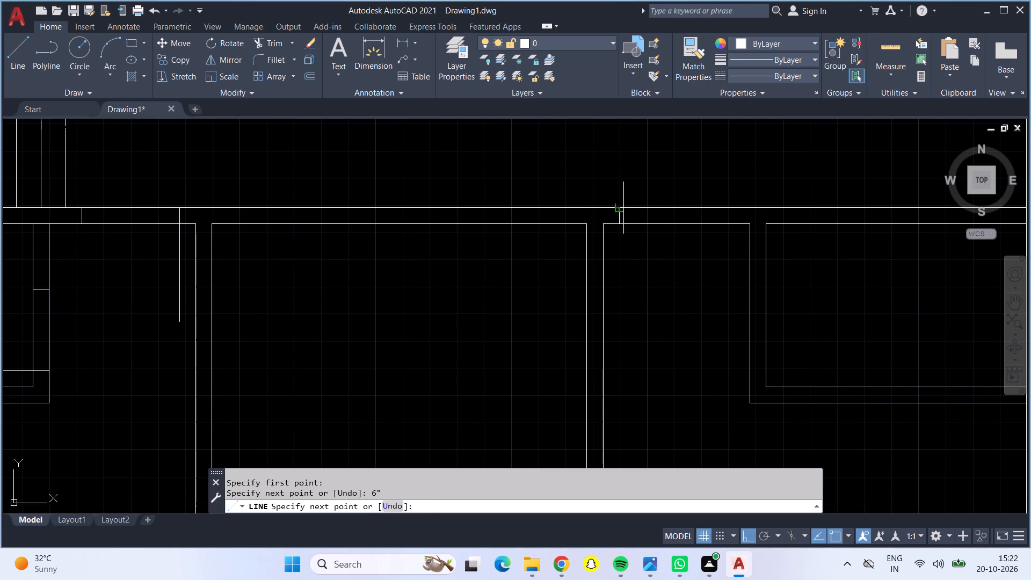
click(617, 207)
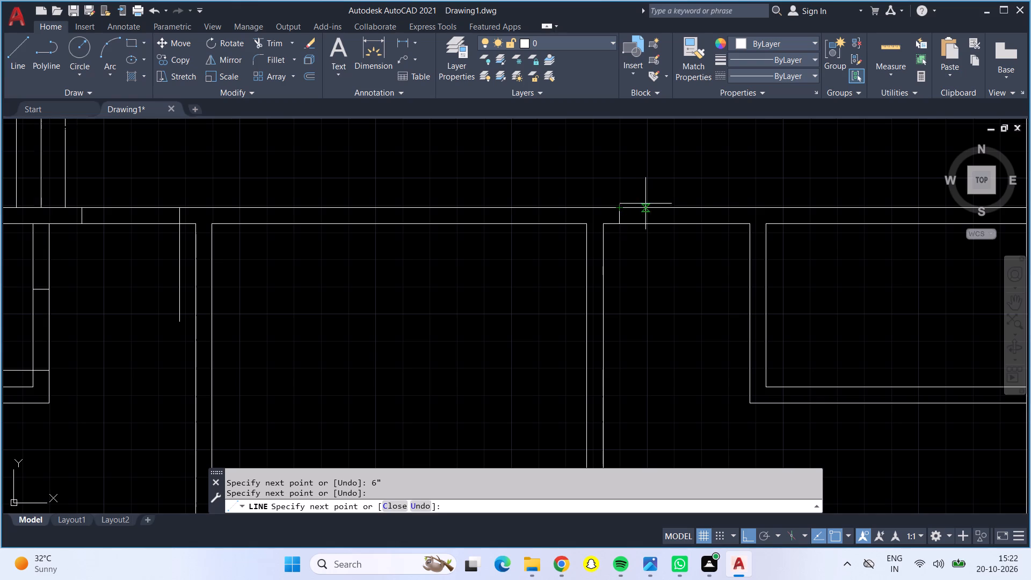
text(3')
key(Return)
click(720, 227)
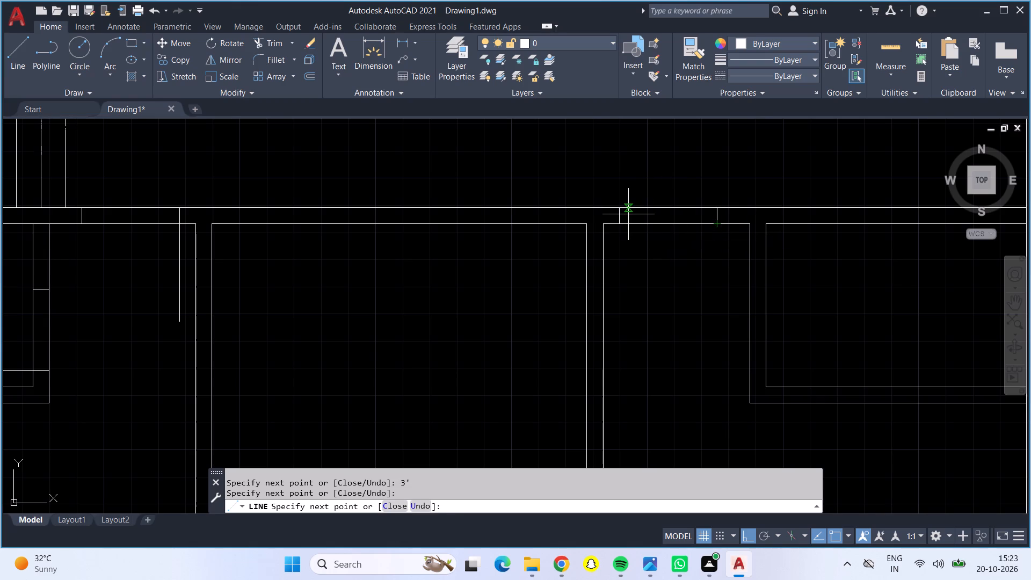
Draw a 3' door leaf line south into the southeast room from the opening's west jamb.
click(622, 224)
text(3')
key(Return)
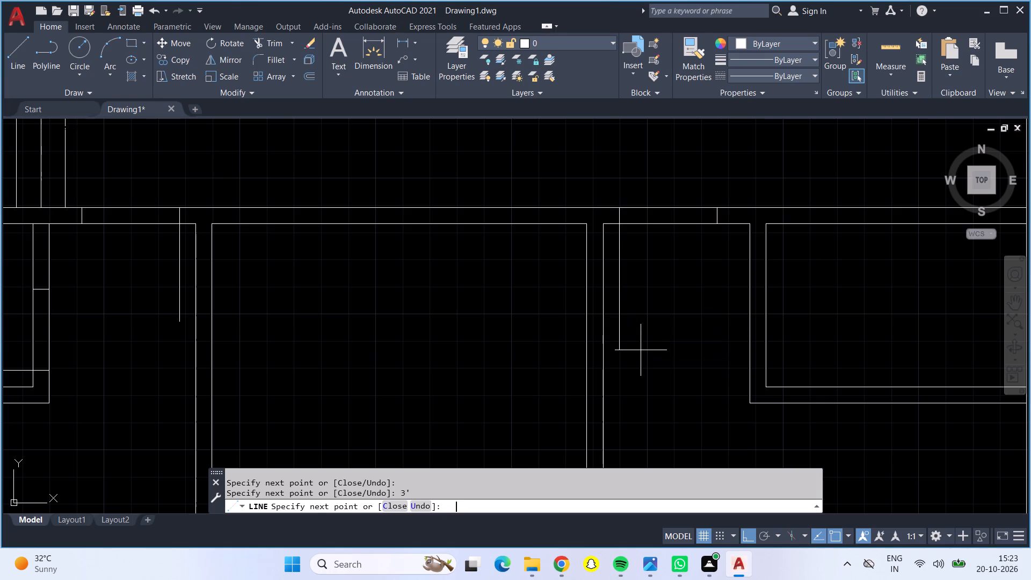
key(Return)
Outline a 2'6" wide door opening across the west wall of the southeast room's small corner room, starting 6" north of its inner southwest corner.
drag(12, 56, 24, 62)
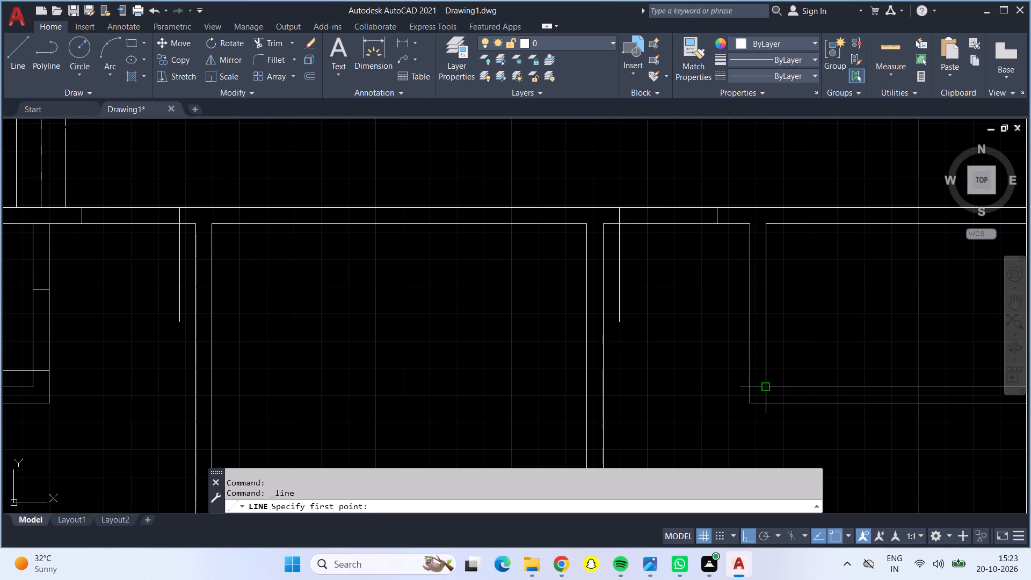
click(766, 390)
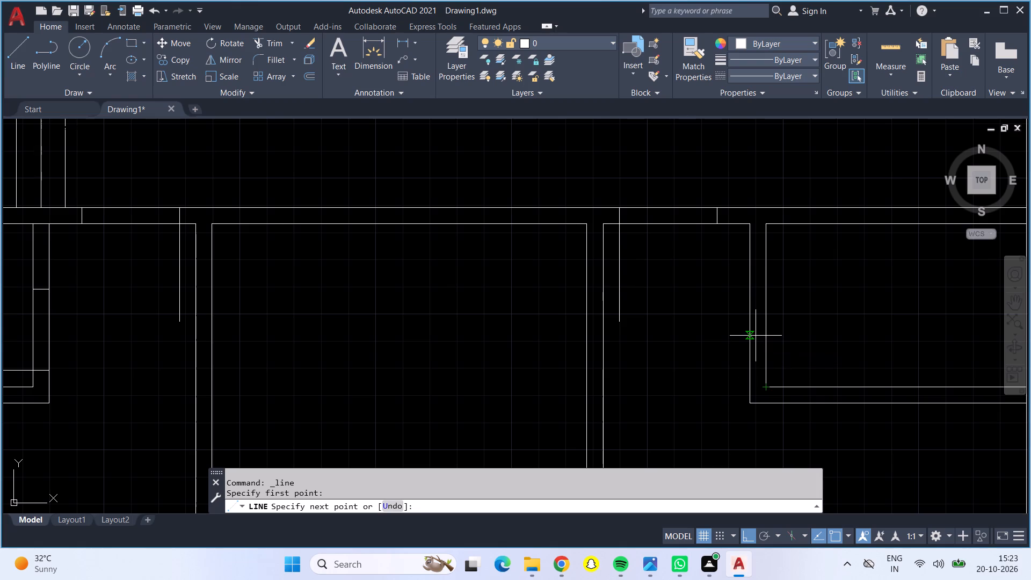
text(2'6")
key(Return)
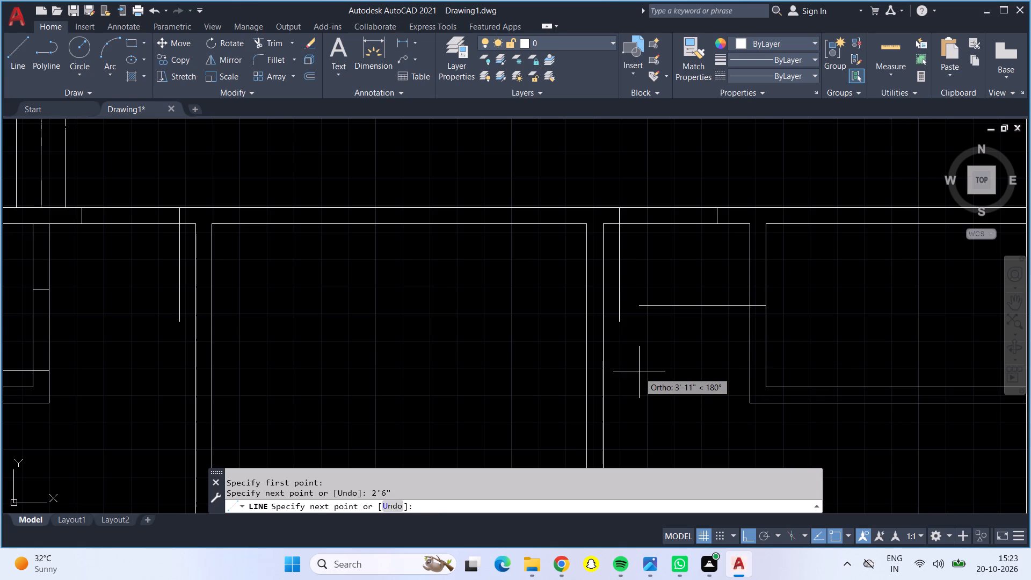
key(ctrl+z)
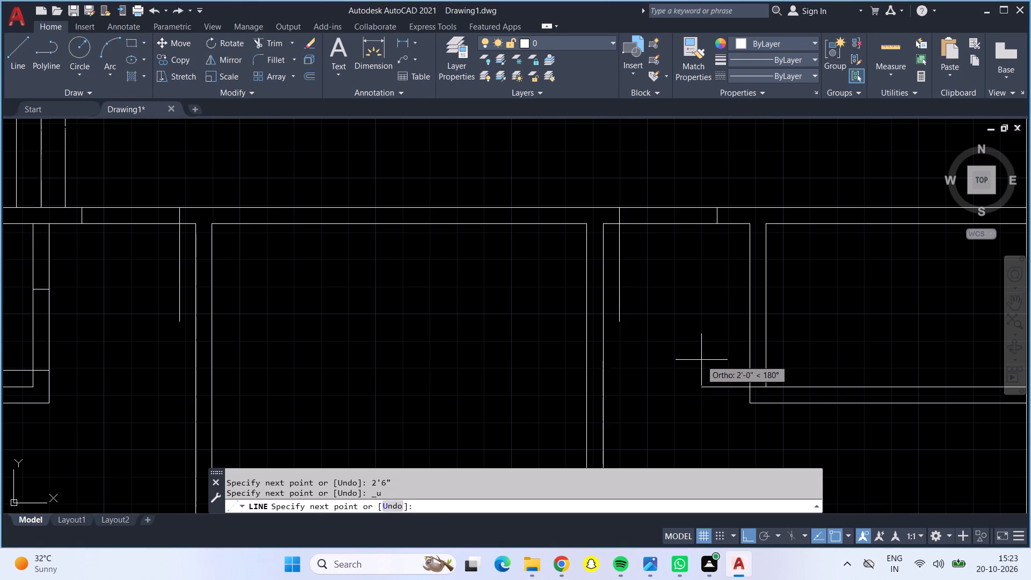
text(6")
key(Return)
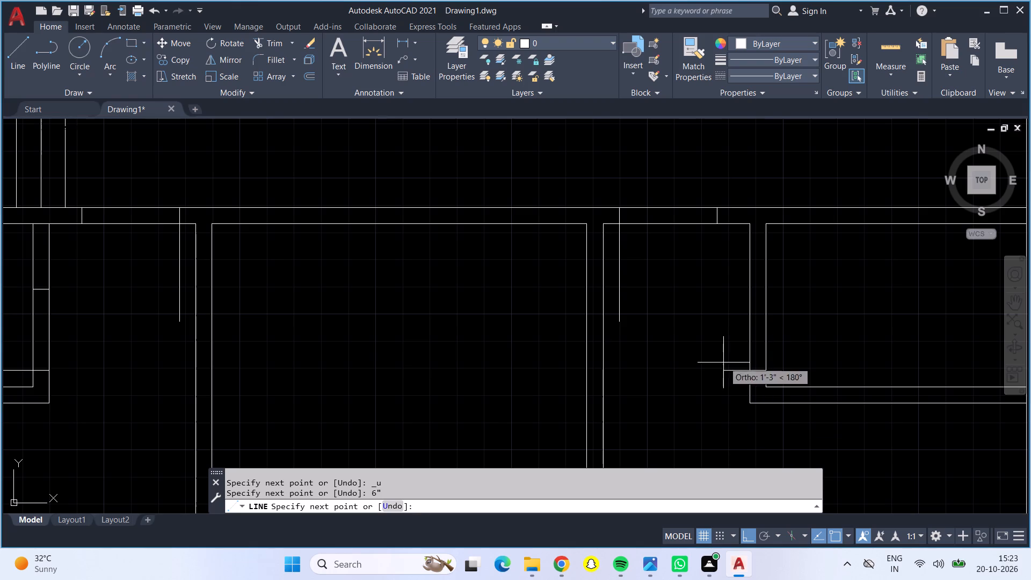
click(749, 371)
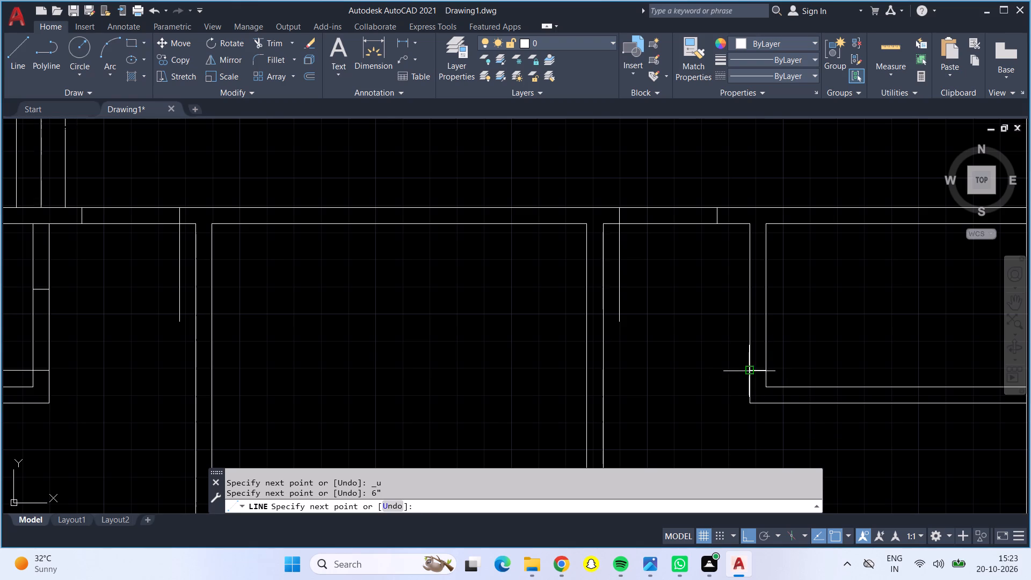
text(2'6")
key(Return)
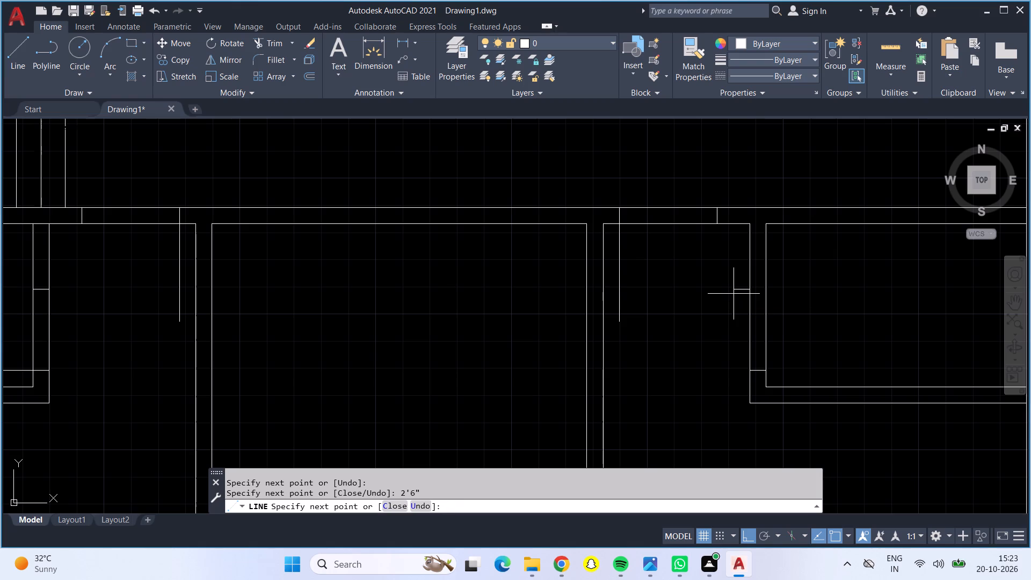
click(765, 287)
Draw a 2'6" door leaf line east into the small southeast corner room from the opening's south jamb.
click(768, 369)
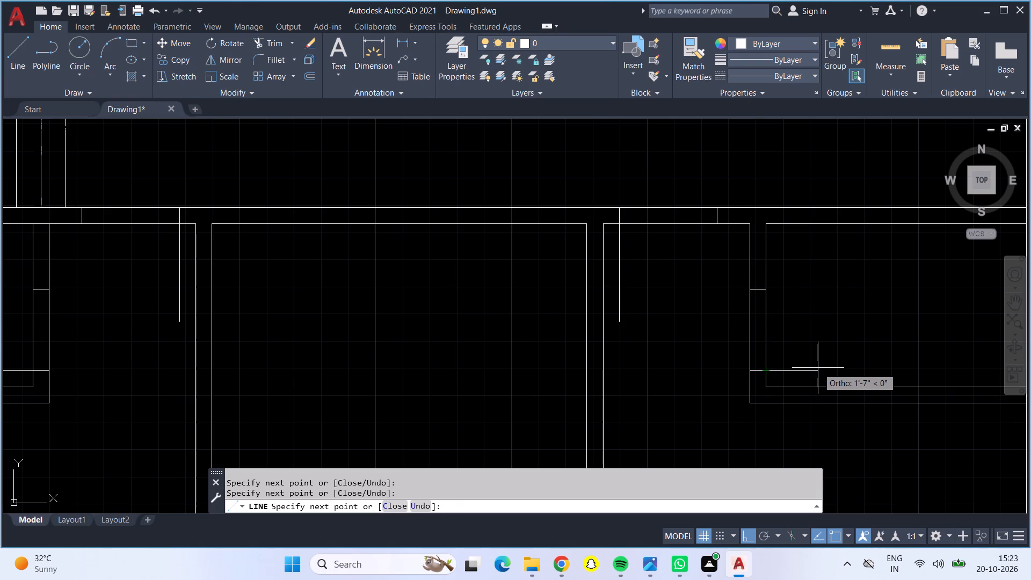
text(2'6")
key(Return)
key(Return)
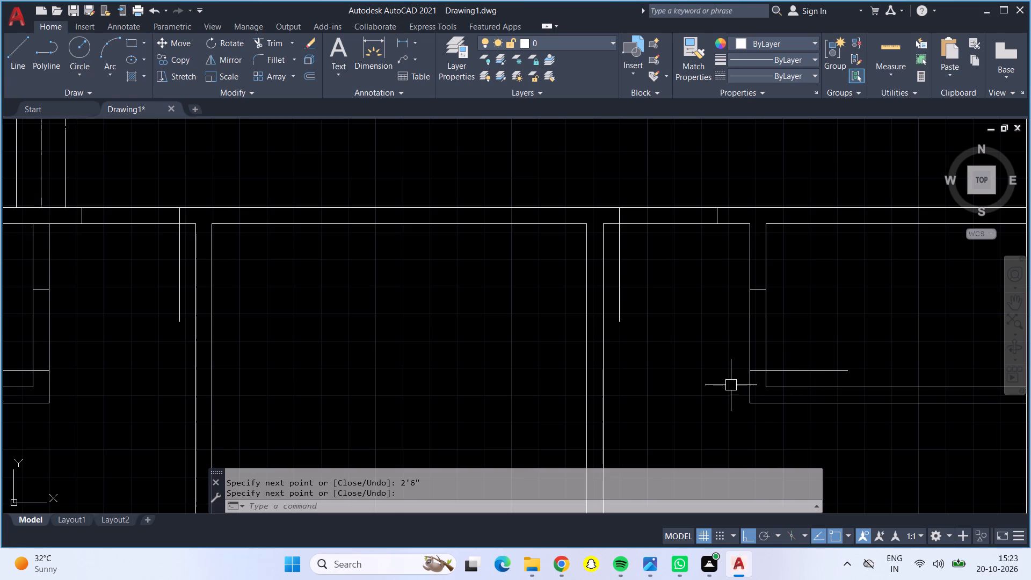
Start a new line in the southern part of the floor plan.
scroll(731, 385, down, 1)
middle_drag(589, 408, 573, 267)
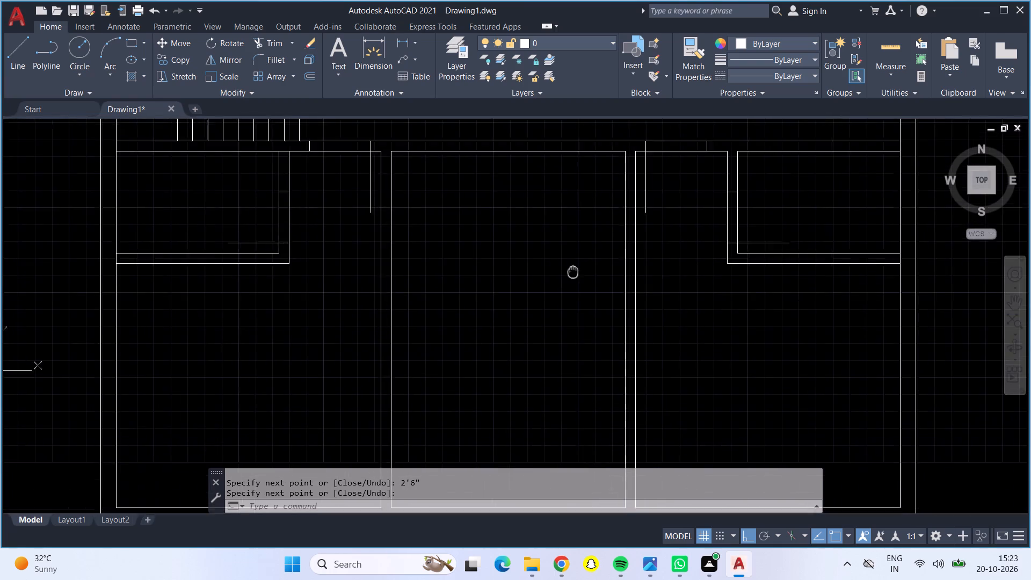
middle_drag(573, 267, 576, 242)
scroll(575, 309, down, 1)
middle_drag(572, 328, 585, 374)
scroll(585, 374, down, 1)
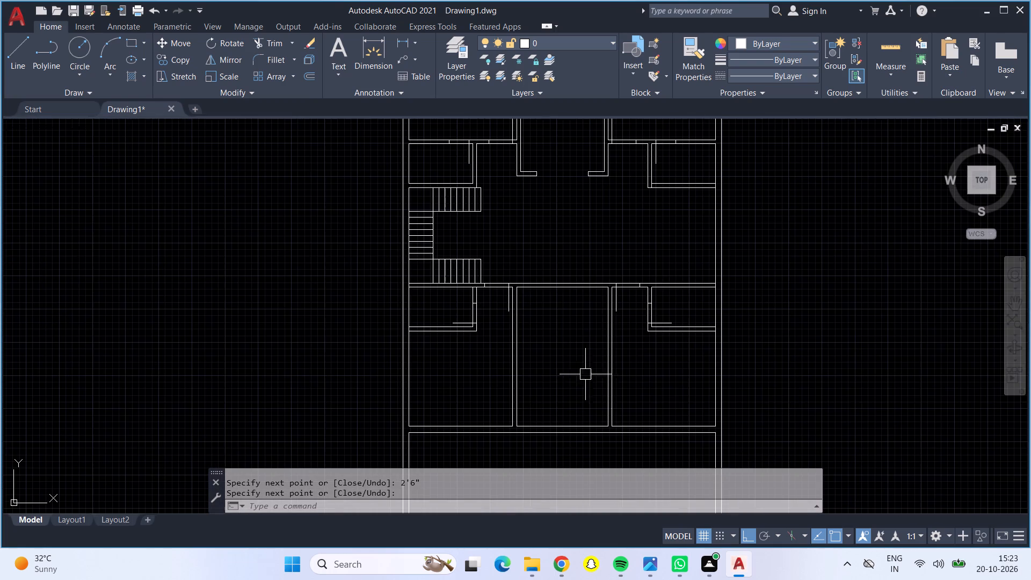
middle_drag(579, 388, 578, 356)
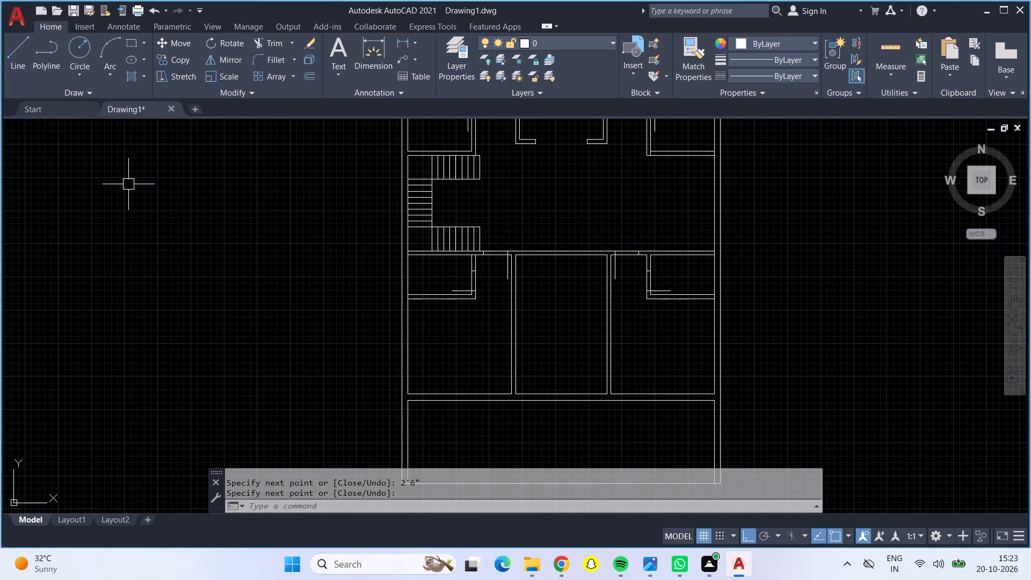
click(17, 60)
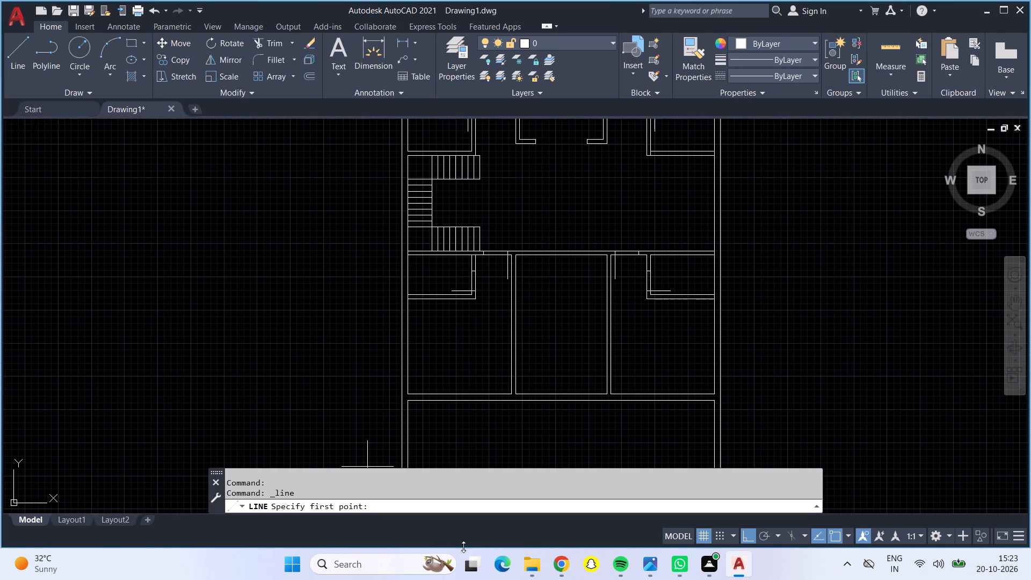
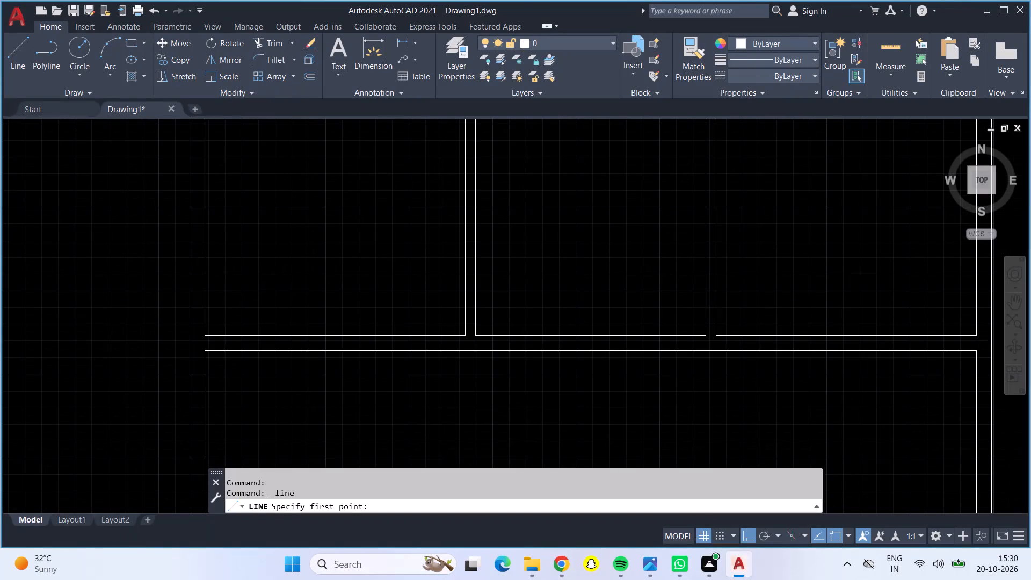
Draw a jamb line across the middle room's south wall, 2' east of its inner southwest corner.
scroll(477, 332, up, 1)
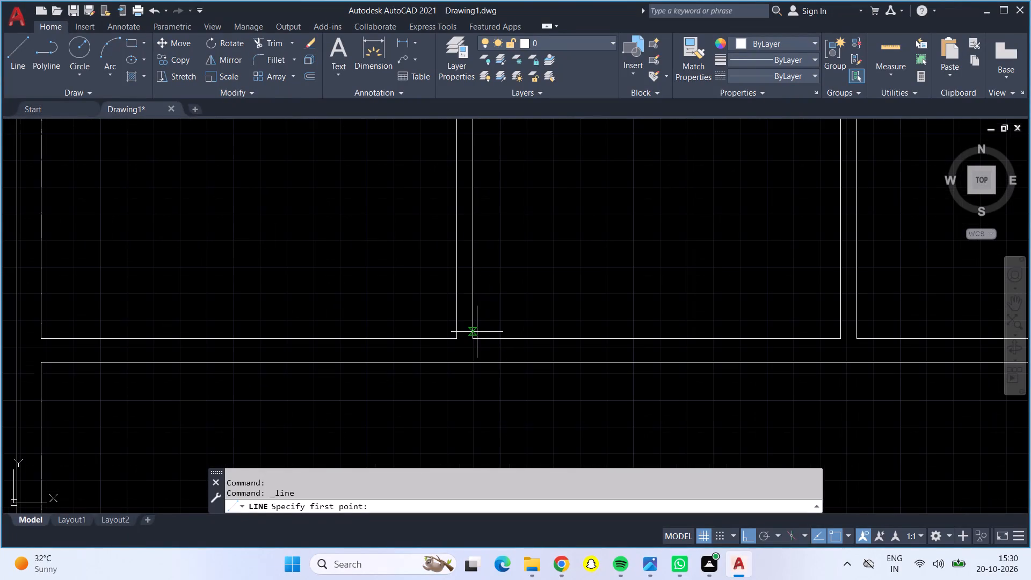
click(474, 339)
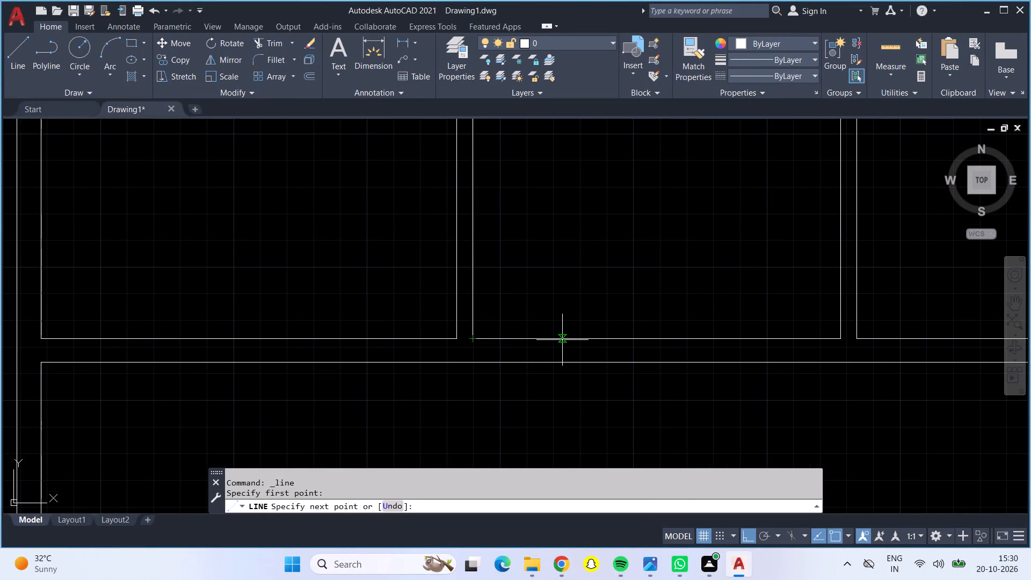
text(2')
key(Return)
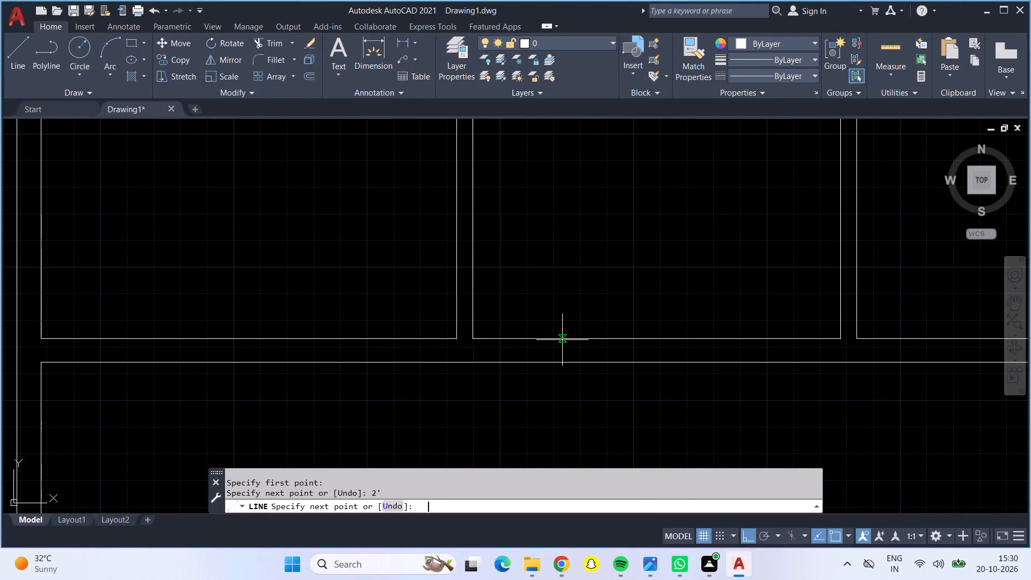
click(538, 362)
key(Return)
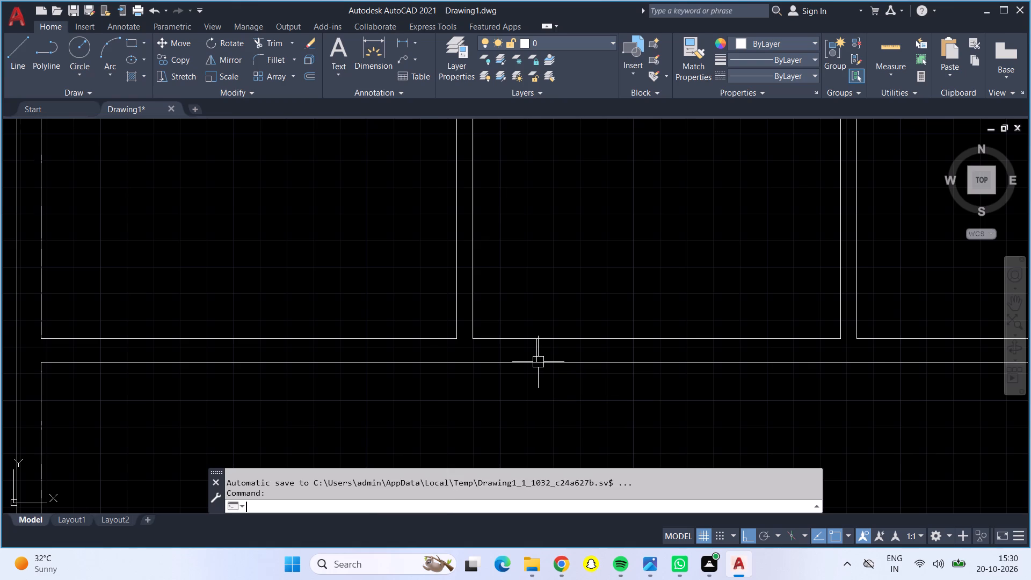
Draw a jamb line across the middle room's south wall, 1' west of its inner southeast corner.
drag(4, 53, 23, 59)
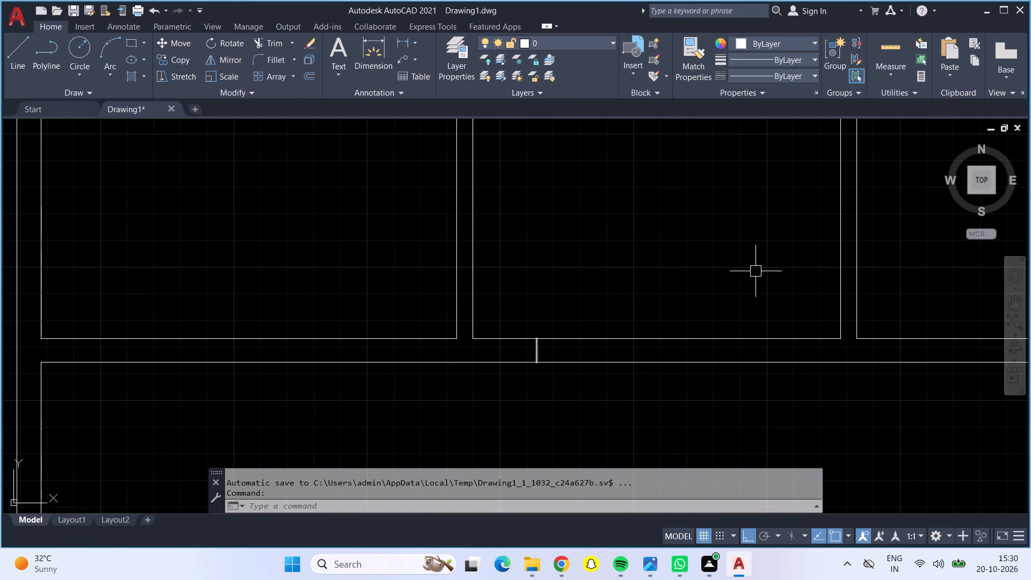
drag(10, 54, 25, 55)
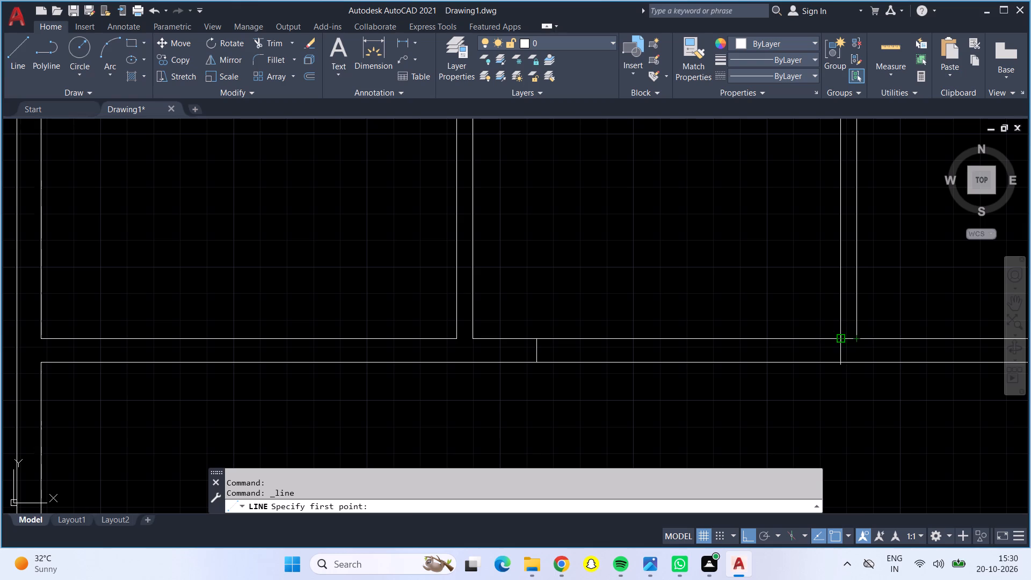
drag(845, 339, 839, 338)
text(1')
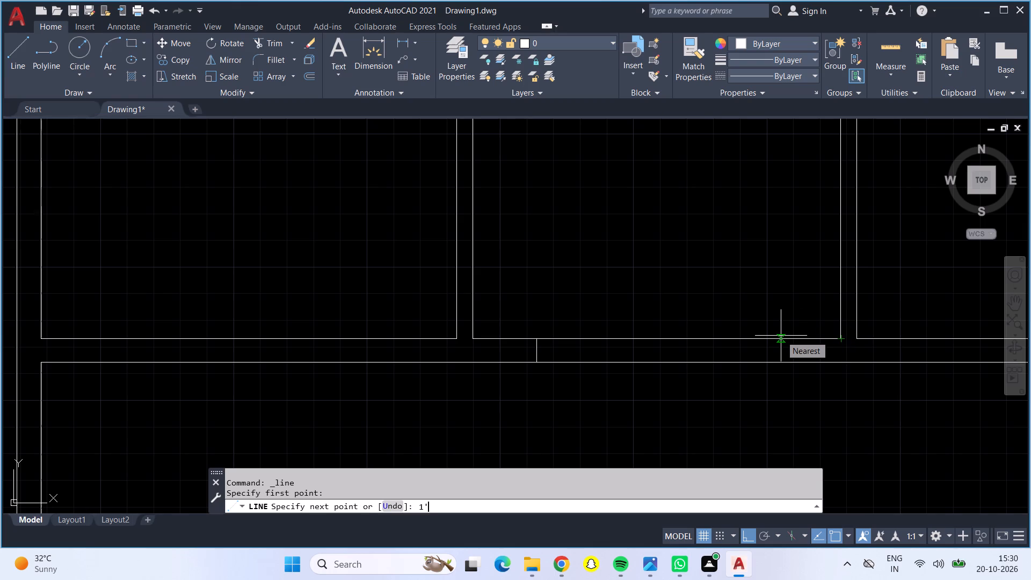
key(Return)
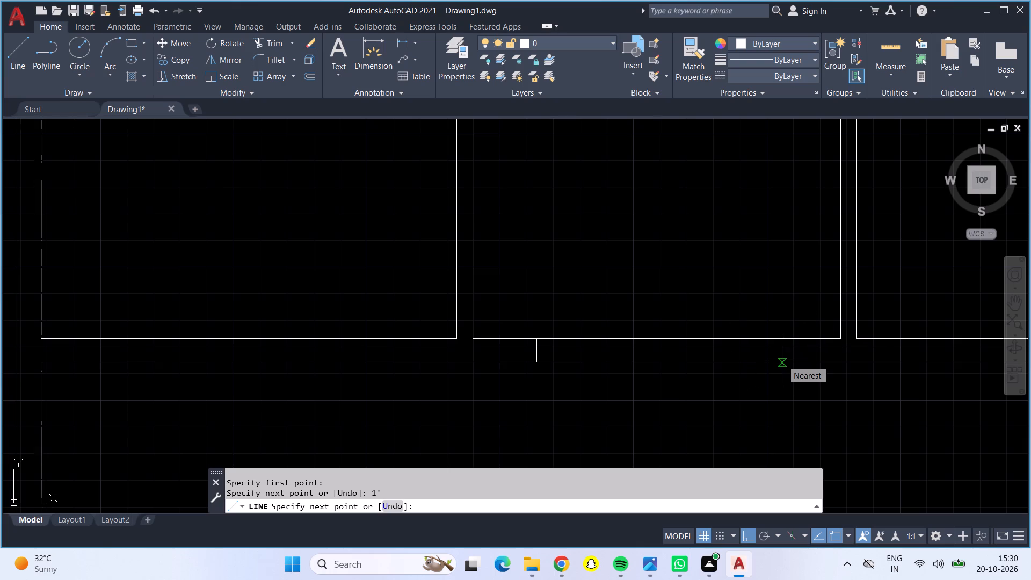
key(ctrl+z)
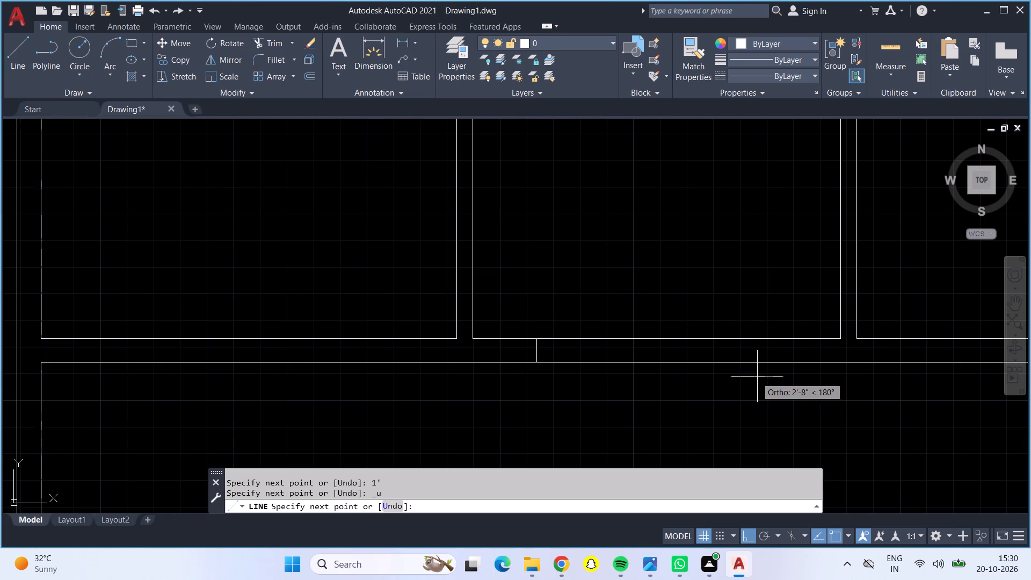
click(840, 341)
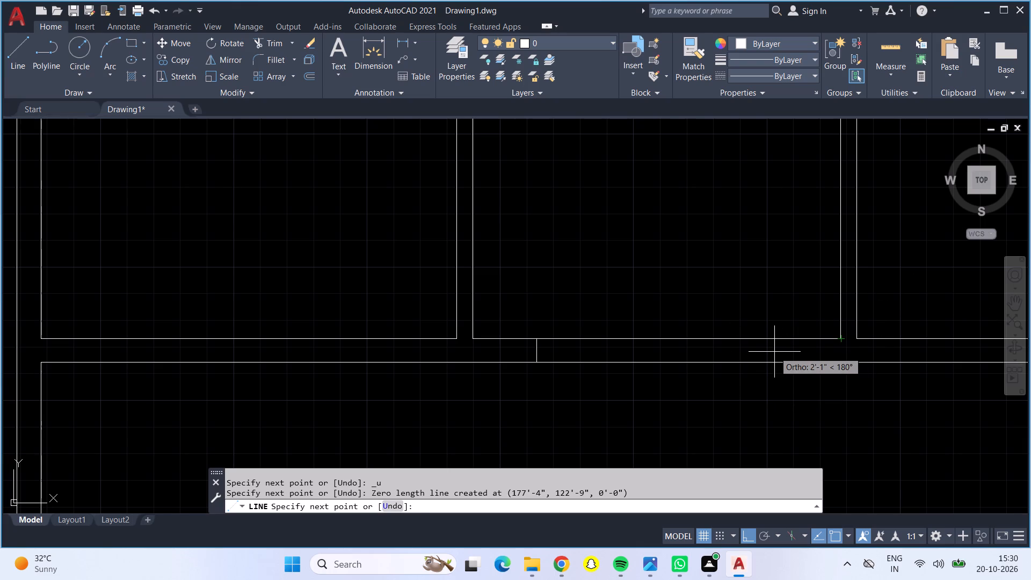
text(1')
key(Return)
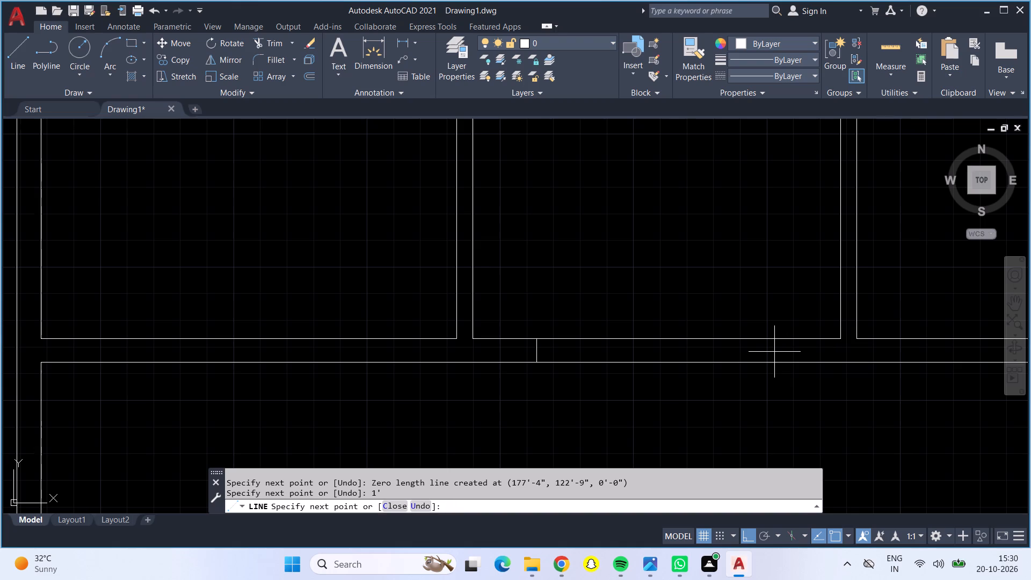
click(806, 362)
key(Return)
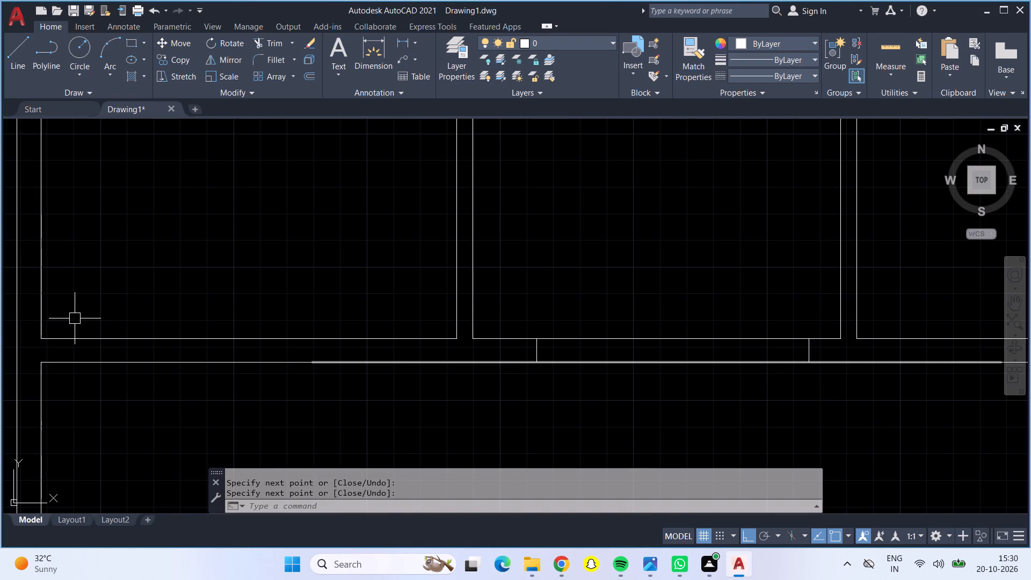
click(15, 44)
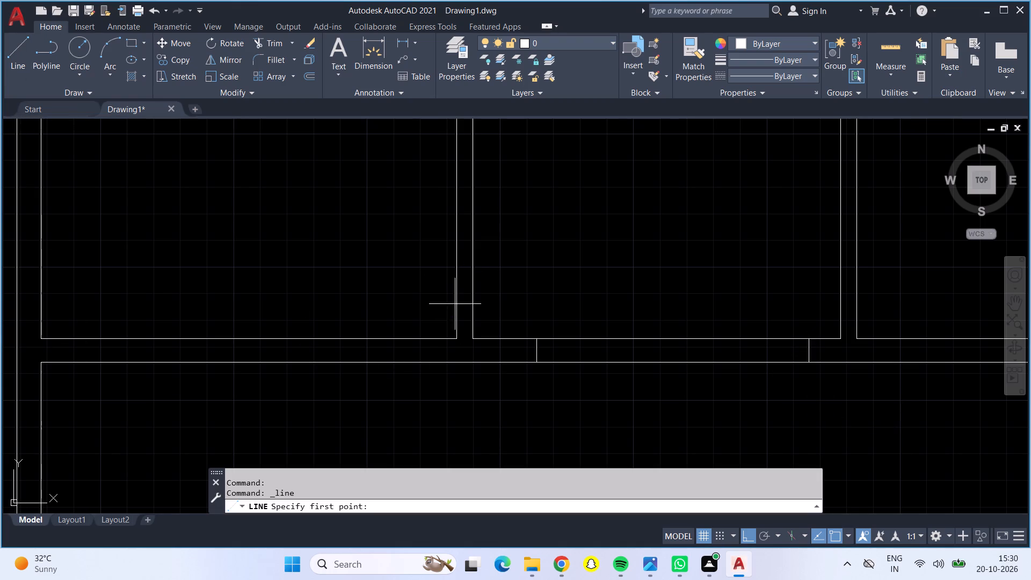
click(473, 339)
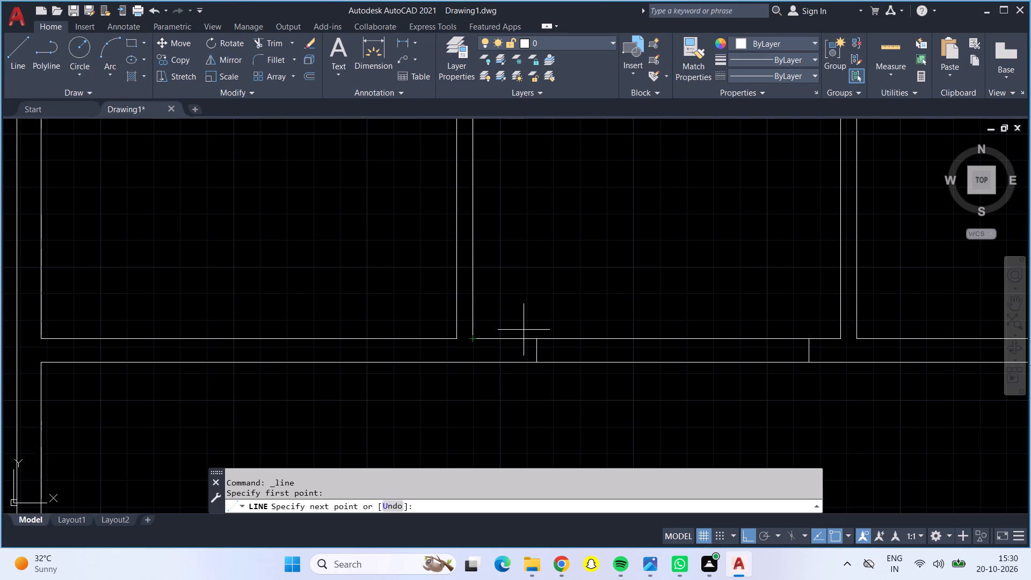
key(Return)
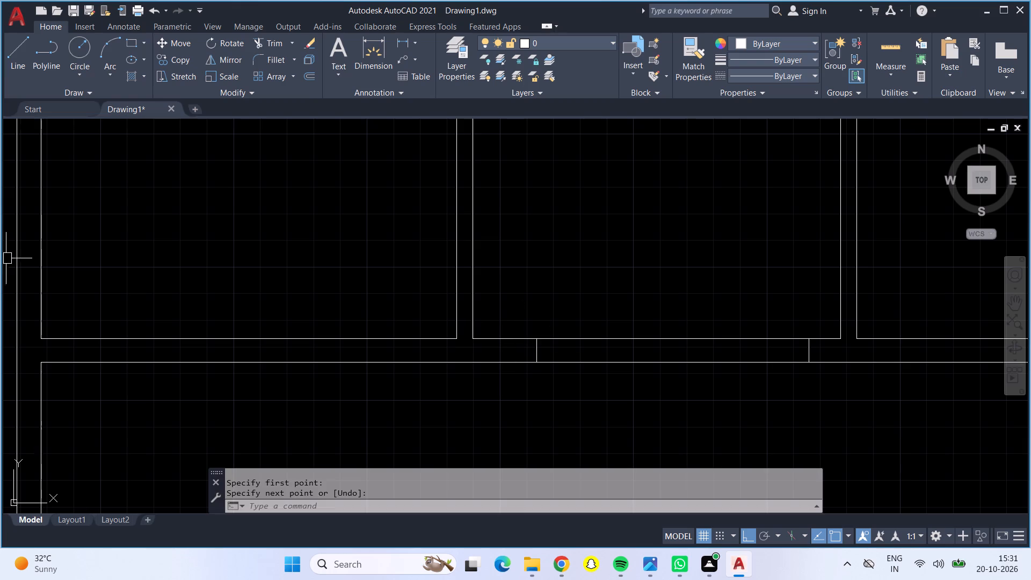
Draw a jamb line across the middle room's south wall, 2' west of its inner southeast corner.
drag(23, 57, 24, 62)
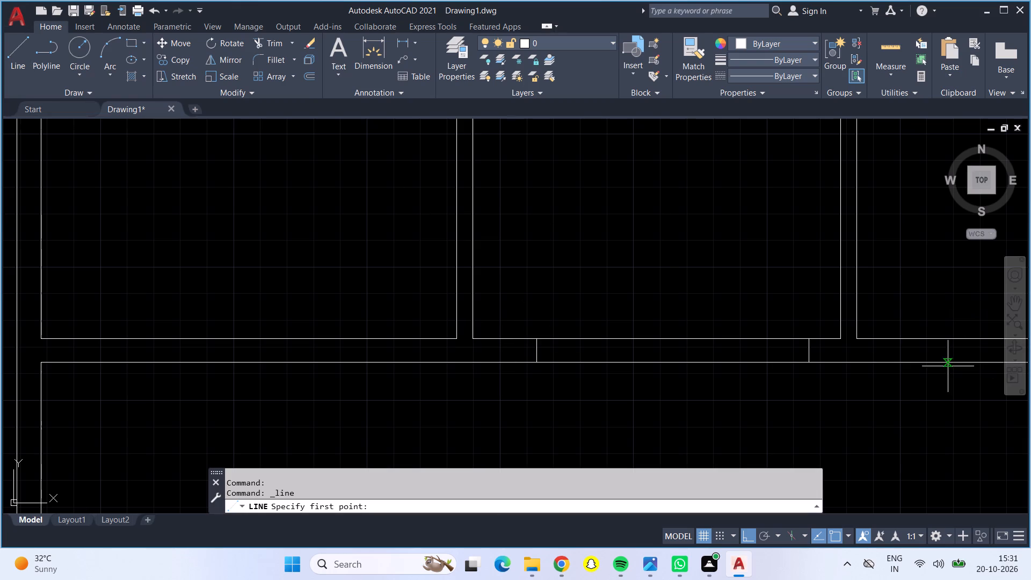
click(844, 337)
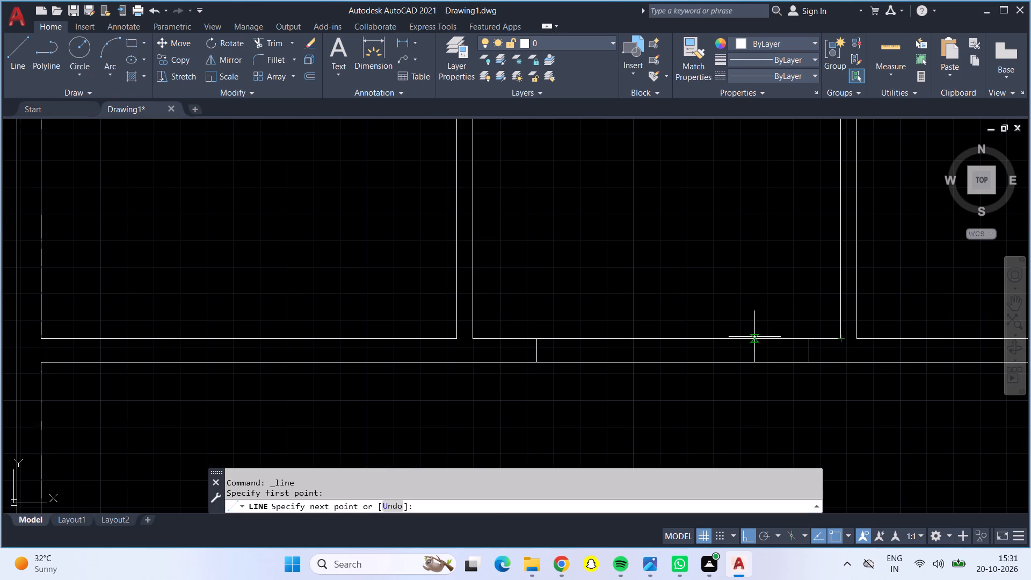
text(2')
key(Return)
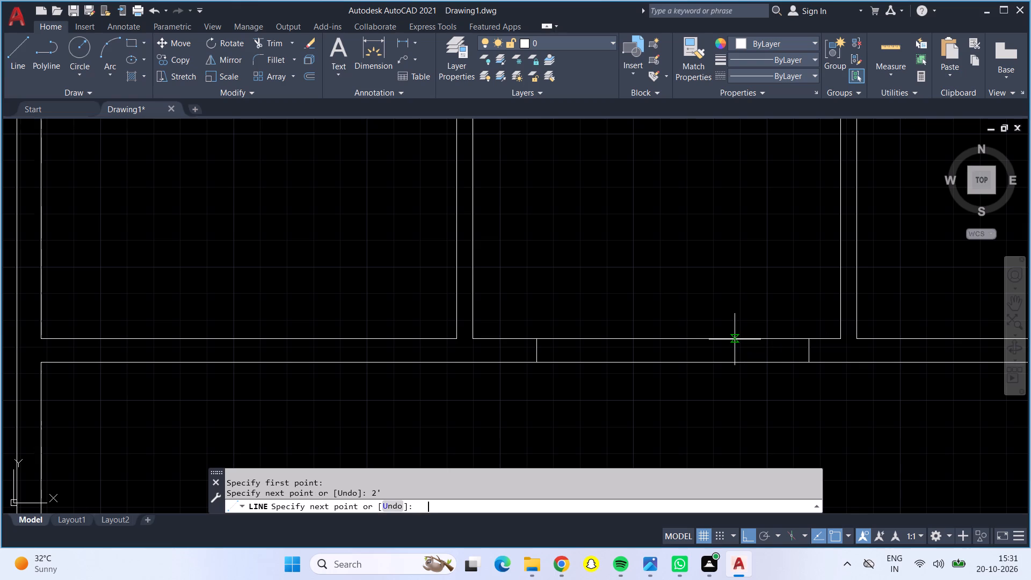
click(778, 361)
key(Return)
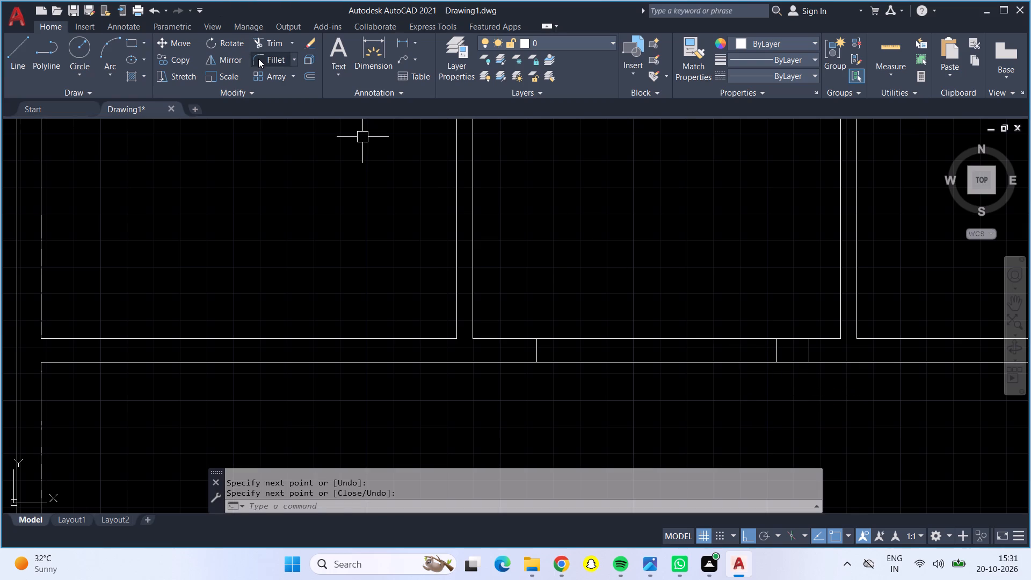
Trim away the extra jamb line 1' from the southeast corner and both wall lines between the two 2' jambs to open the middle room's south wall.
click(265, 41)
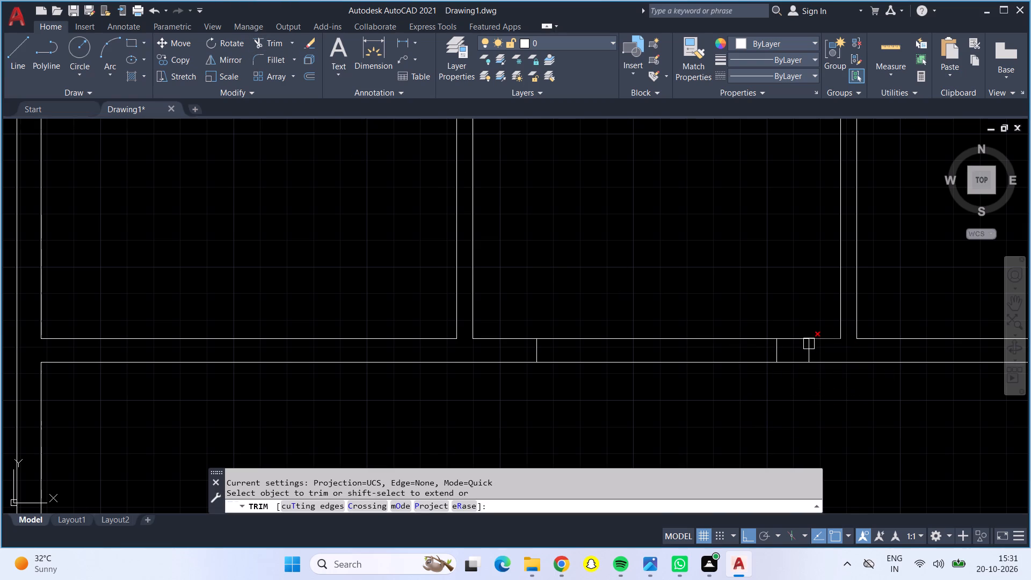
click(804, 350)
drag(678, 307, 679, 374)
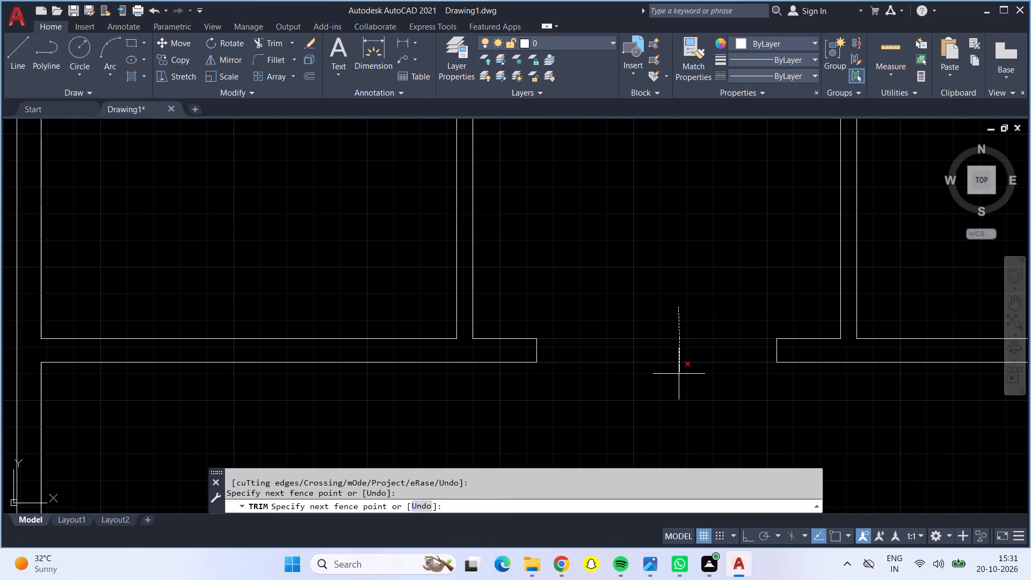
drag(679, 374, 679, 379)
scroll(679, 379, down, 2)
middle_drag(683, 356, 682, 393)
key(Return)
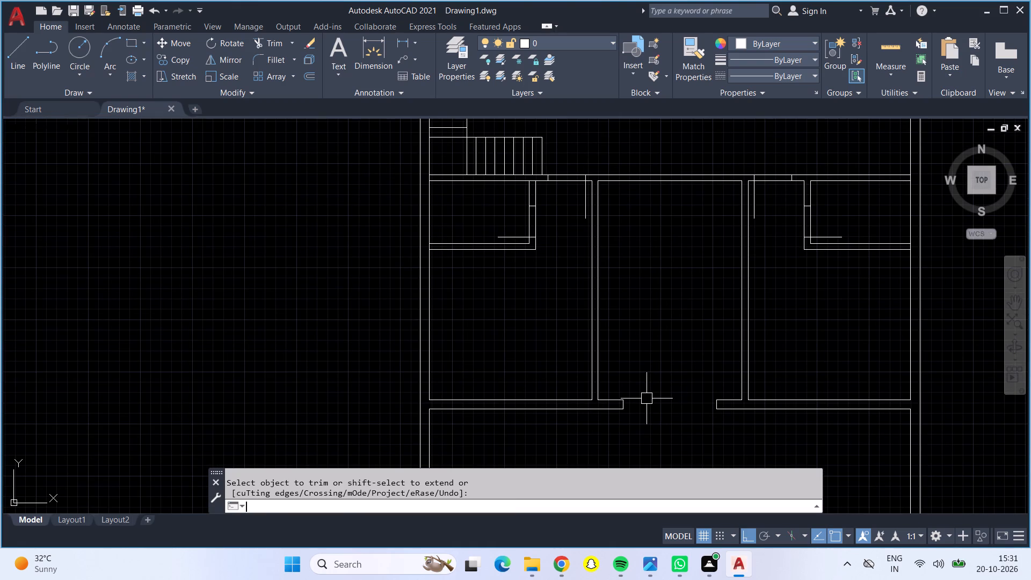
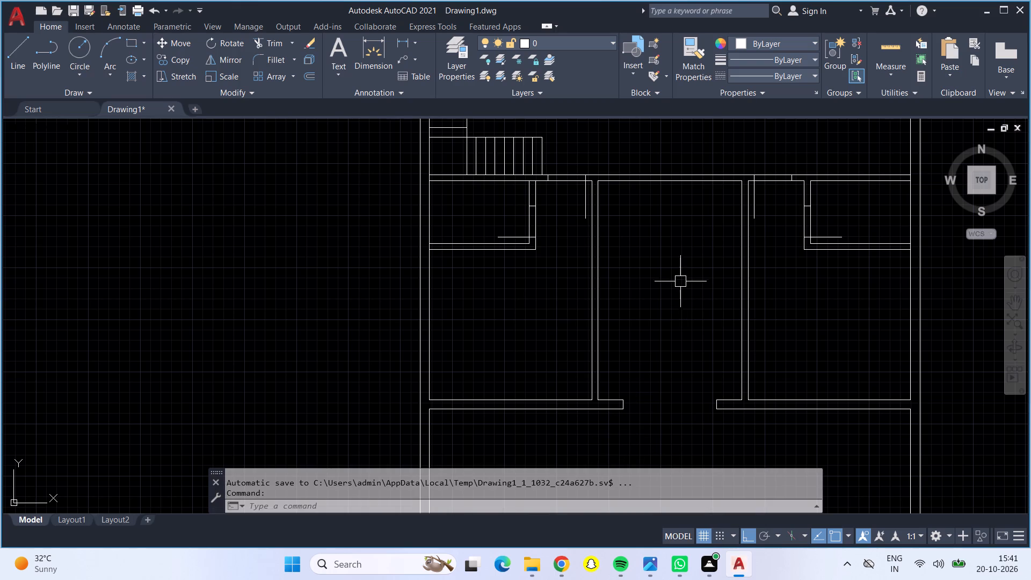
Trim the wall lines between the door jambs of the two southern side rooms and their small corner rooms to open four doorways.
middle_drag(678, 291, 678, 264)
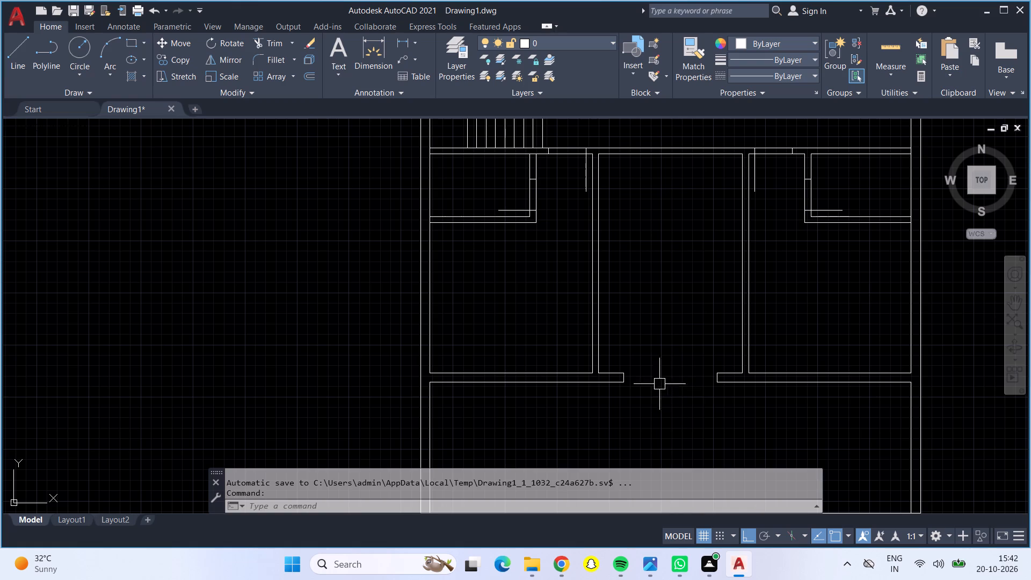
click(271, 45)
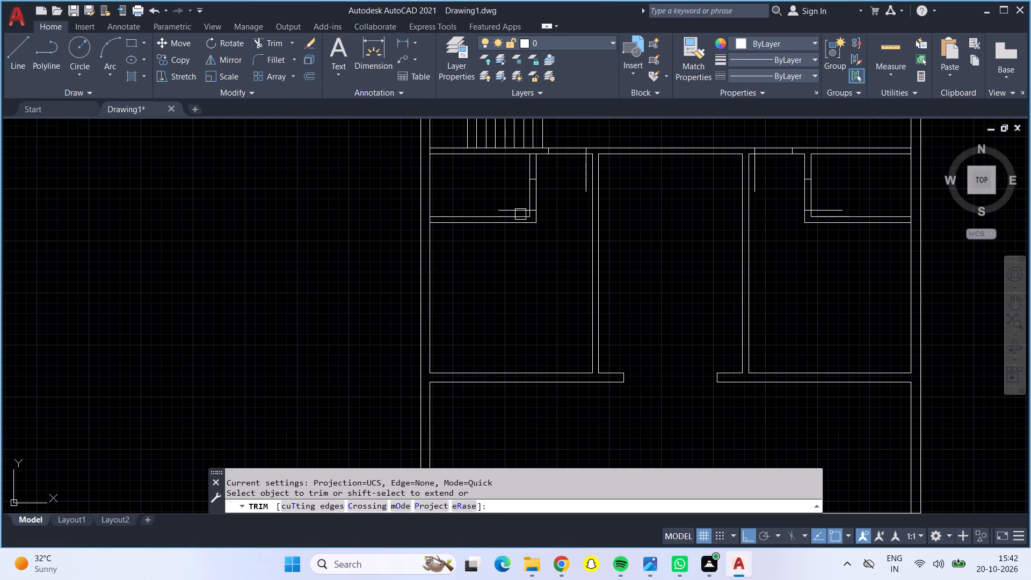
scroll(520, 202, up, 2)
drag(521, 187, 571, 190)
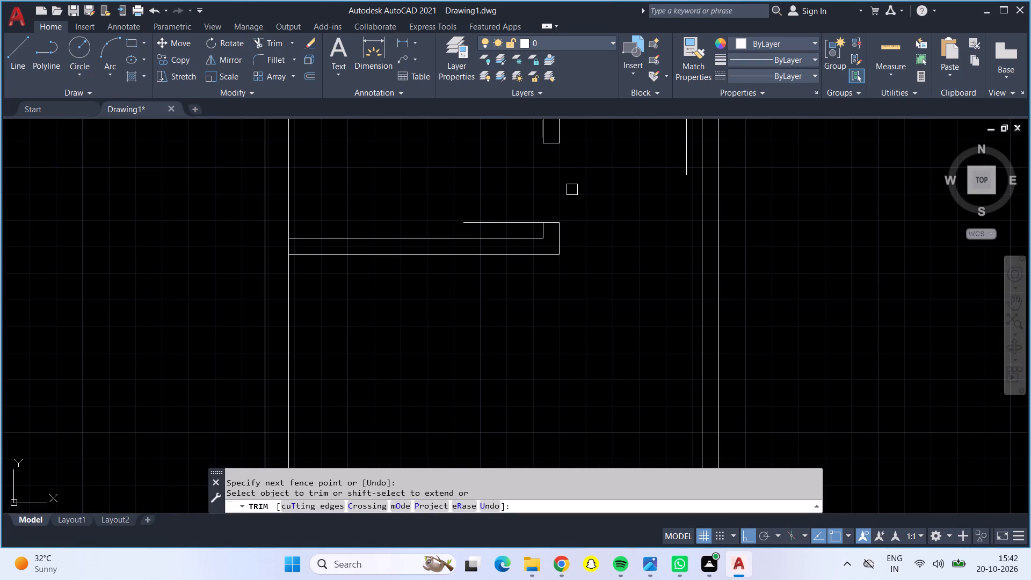
middle_drag(576, 191, 586, 372)
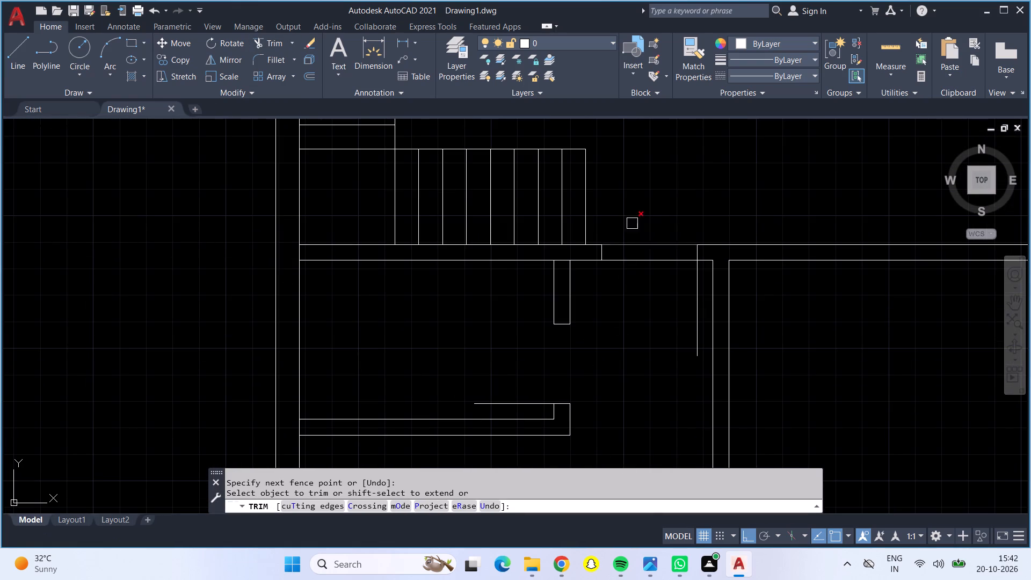
drag(630, 201, 638, 289)
middle_drag(813, 328, 656, 320)
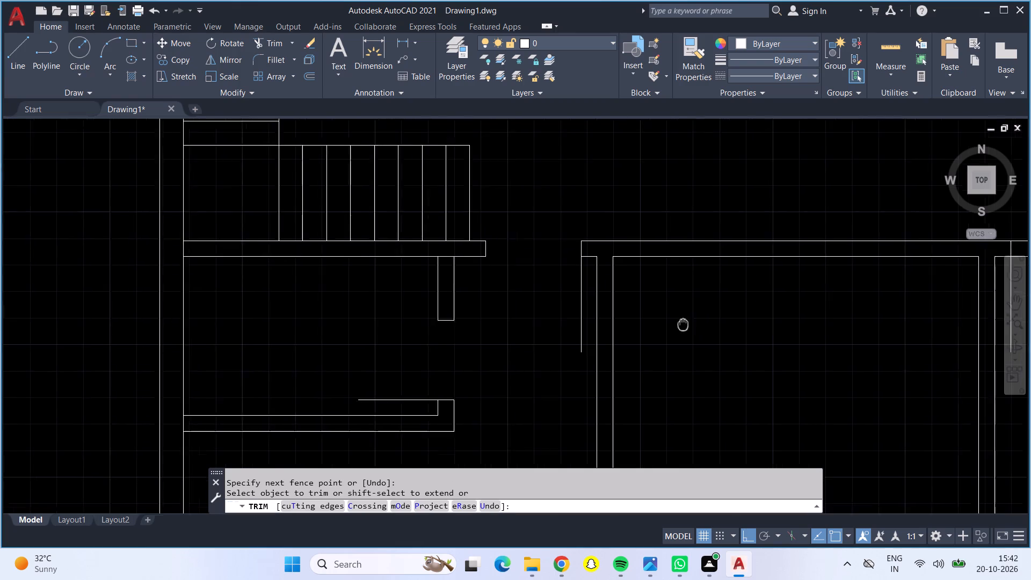
middle_drag(656, 320, 371, 279)
drag(716, 177, 718, 234)
drag(789, 311, 883, 331)
scroll(883, 331, down, 2)
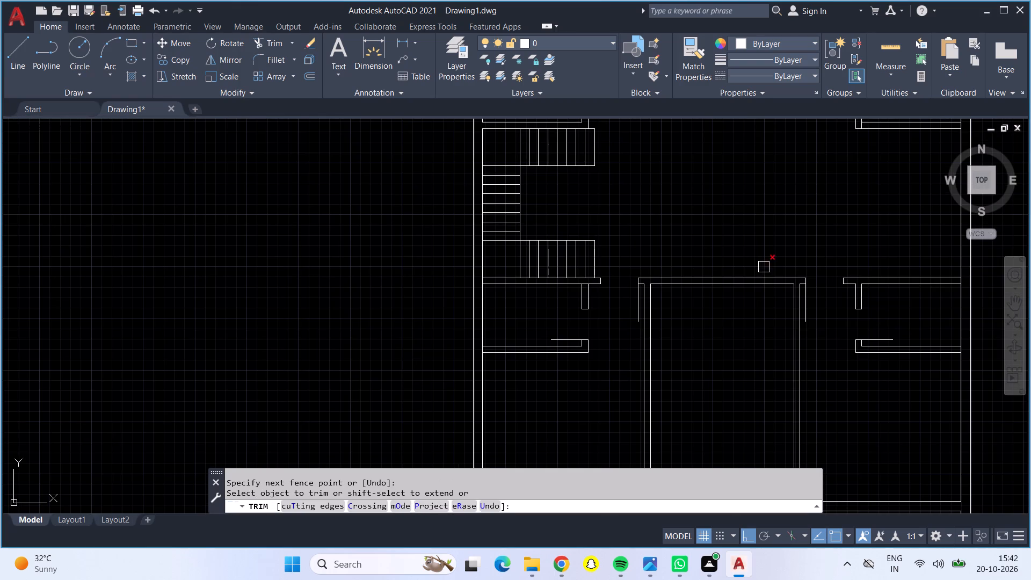
Trim the wall lines between the door jambs of the two northern side rooms and their small corner rooms to open four doorways.
middle_drag(743, 205, 747, 379)
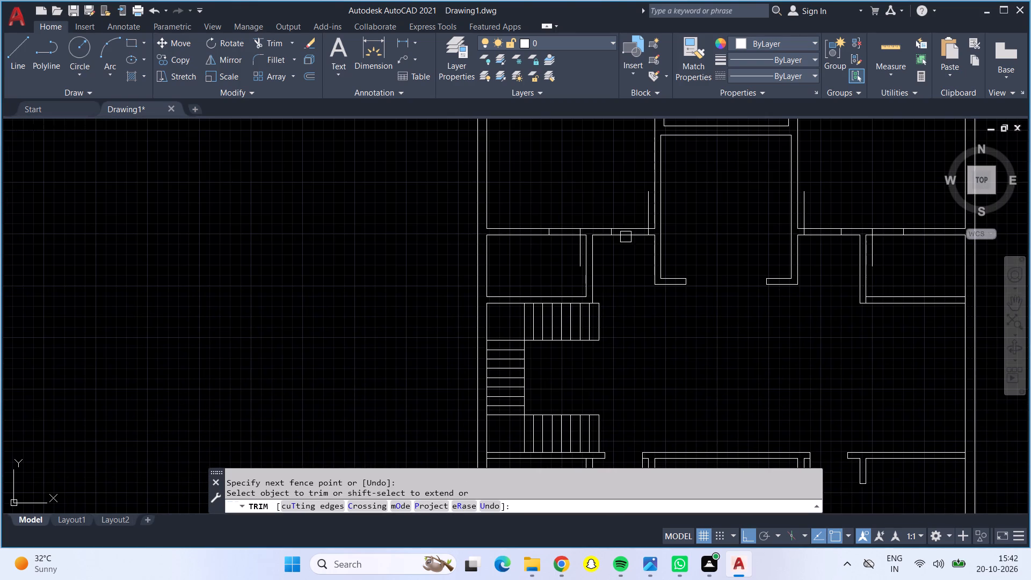
scroll(626, 226, up, 3)
drag(626, 209, 642, 316)
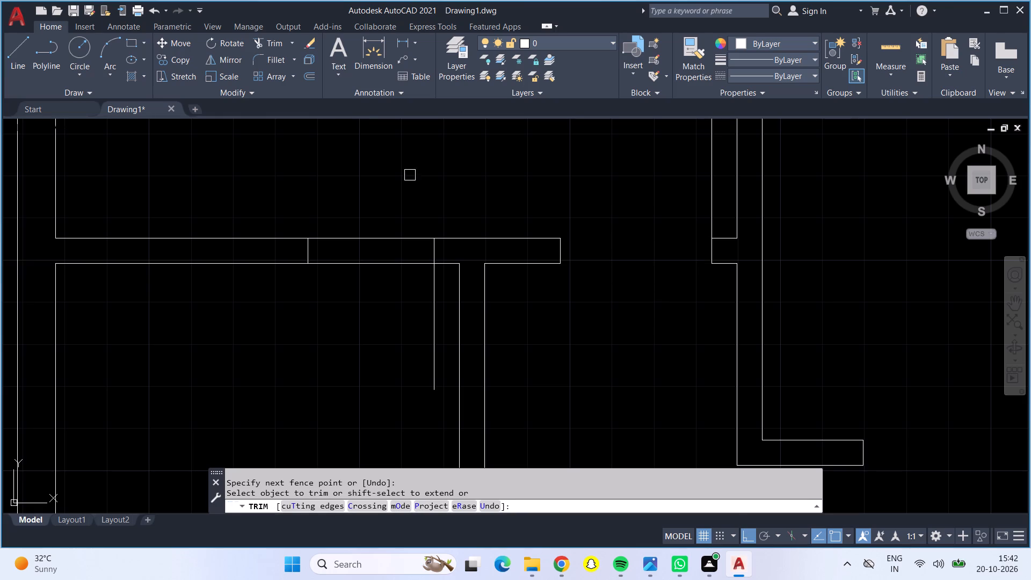
drag(384, 220, 382, 268)
scroll(426, 291, down, 1)
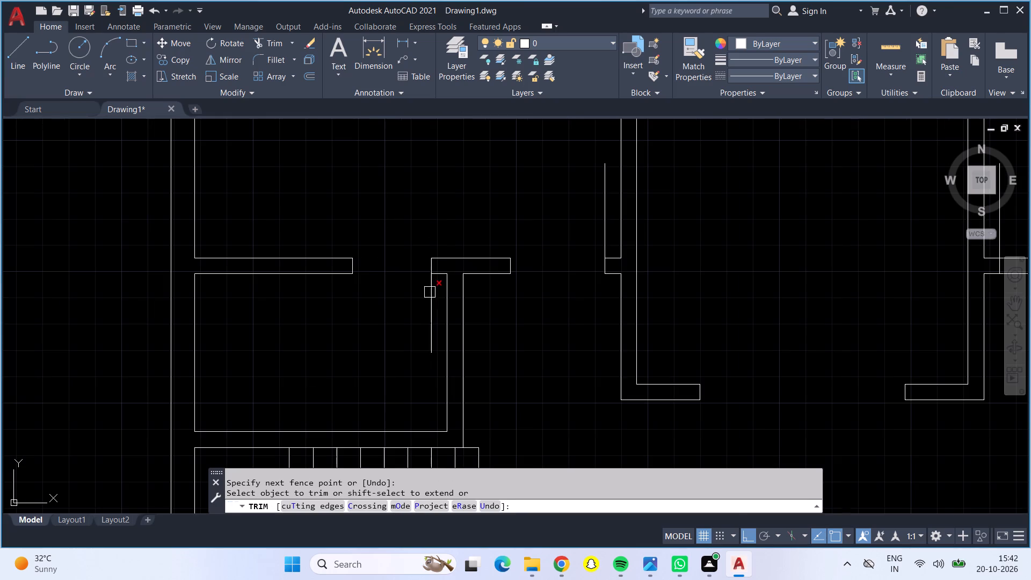
middle_drag(705, 320, 318, 306)
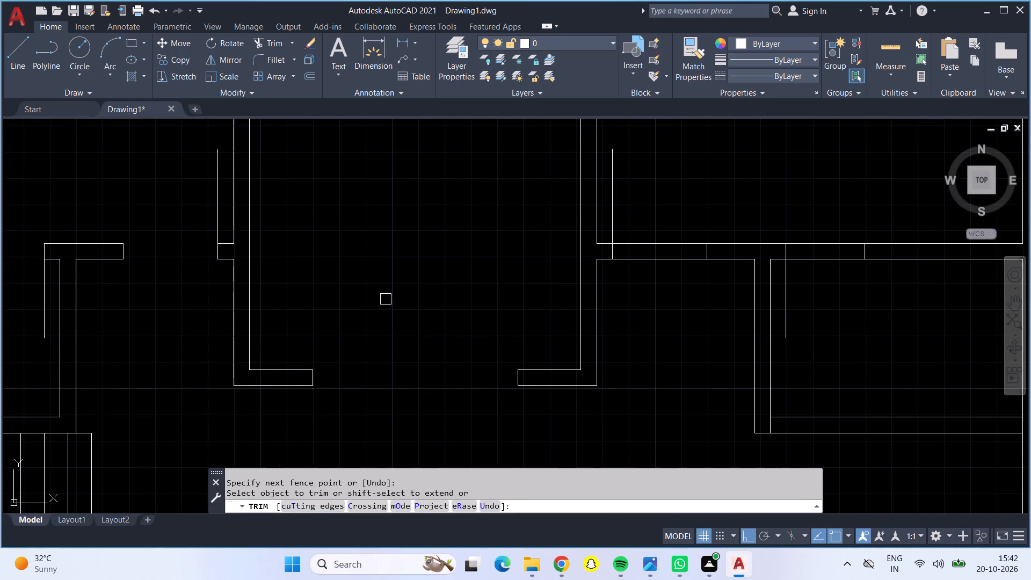
drag(652, 216, 649, 296)
drag(817, 227, 829, 289)
scroll(575, 305, down, 1)
scroll(530, 320, down, 1)
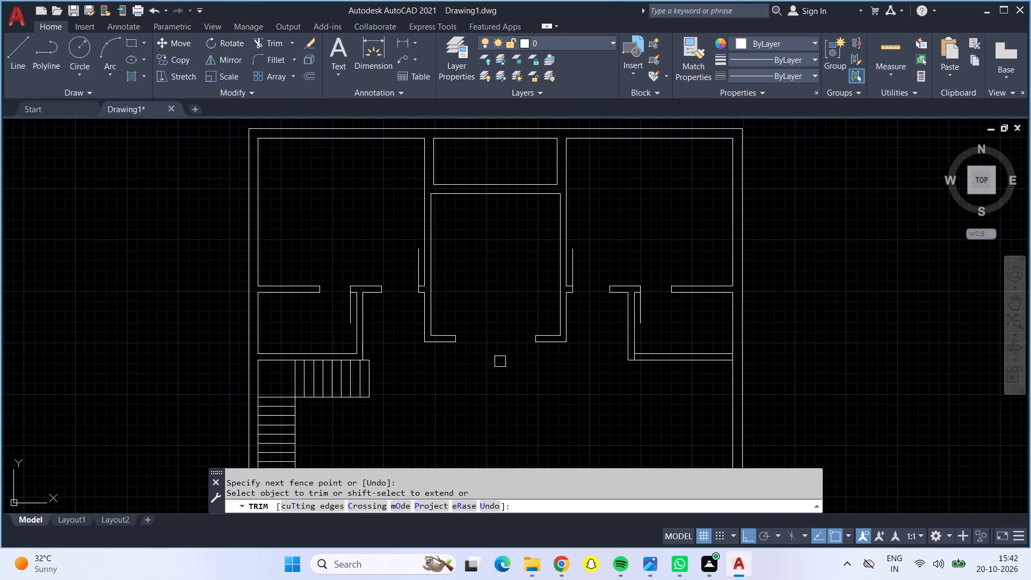
middle_drag(536, 411, 554, 382)
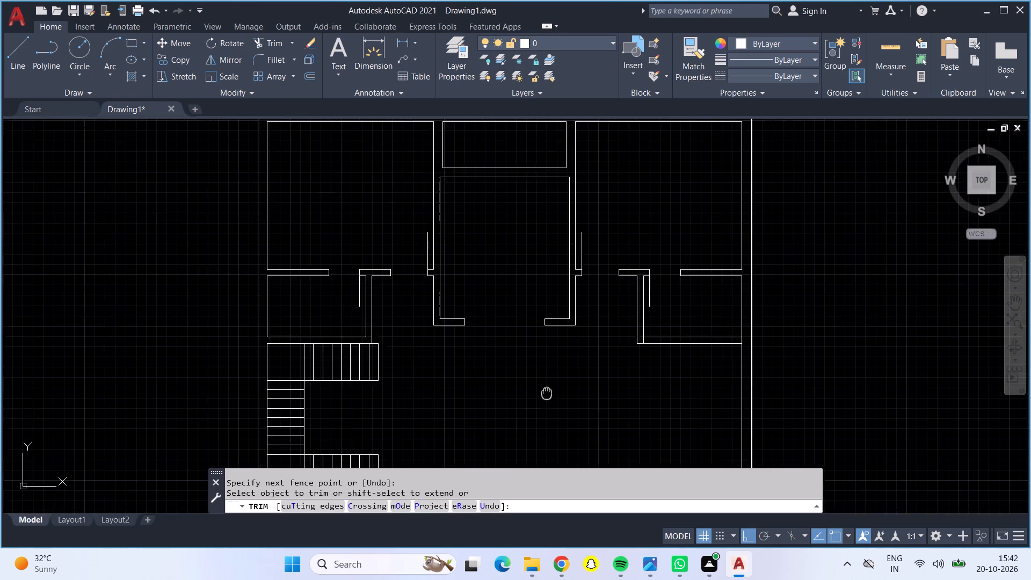
middle_drag(554, 382, 599, 298)
middle_drag(527, 350, 580, 299)
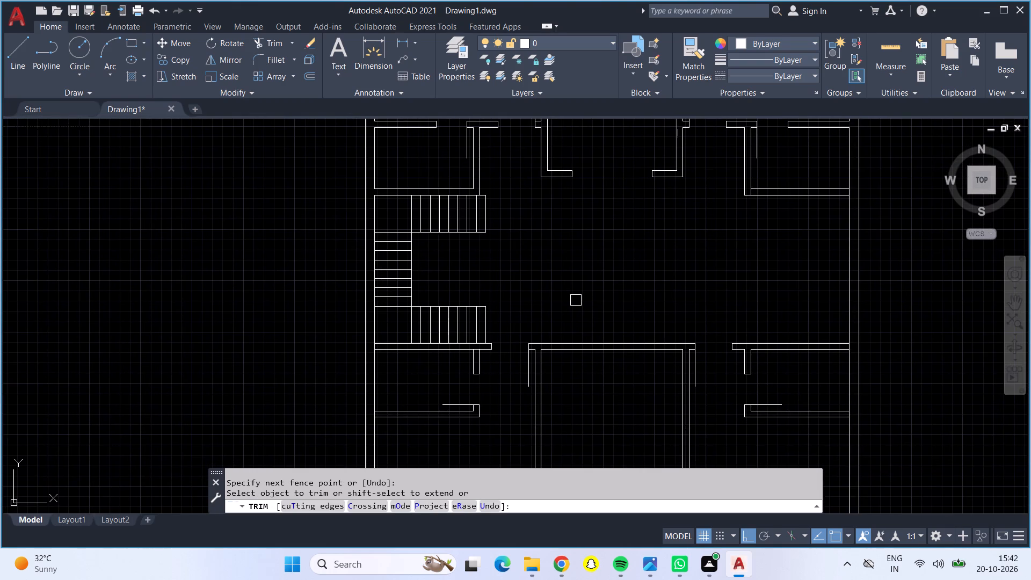
key(Escape)
Draw a jamb line across the southern middle room's north wall, 1' east of its inner northwest corner.
click(18, 45)
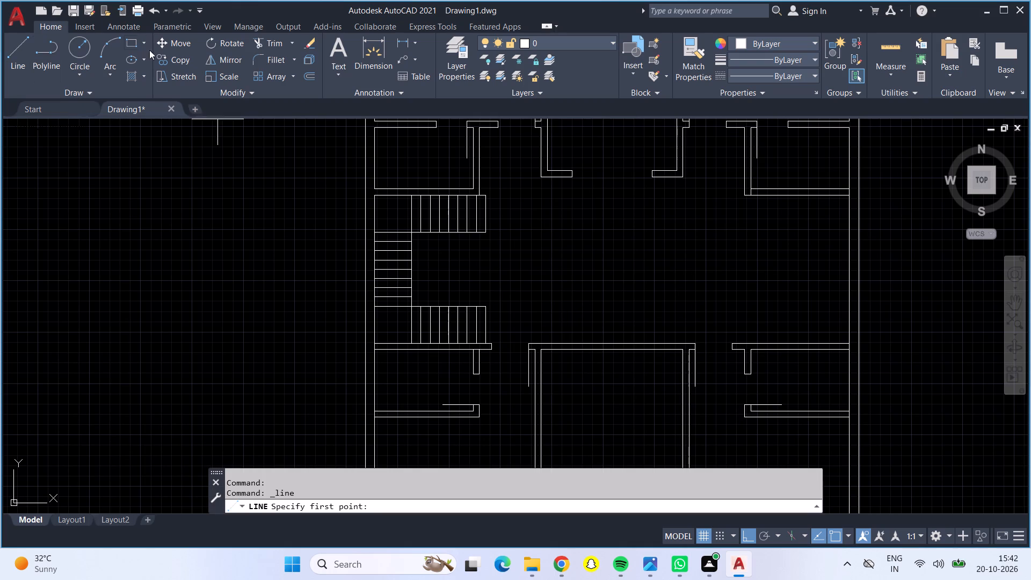
scroll(573, 347, up, 3)
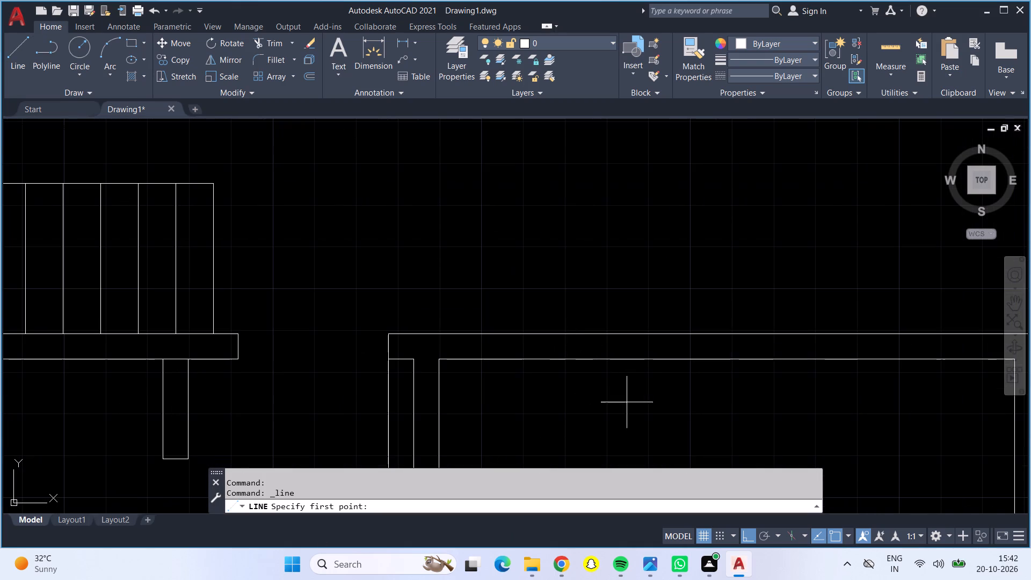
scroll(628, 403, down, 1)
middle_drag(628, 404, 502, 410)
scroll(514, 410, up, 1)
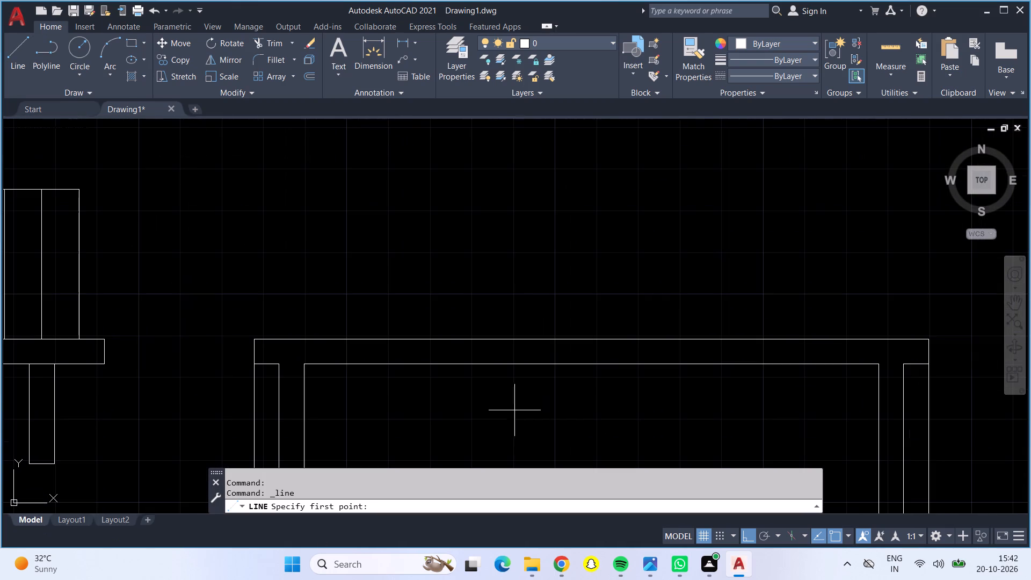
middle_drag(556, 438, 549, 420)
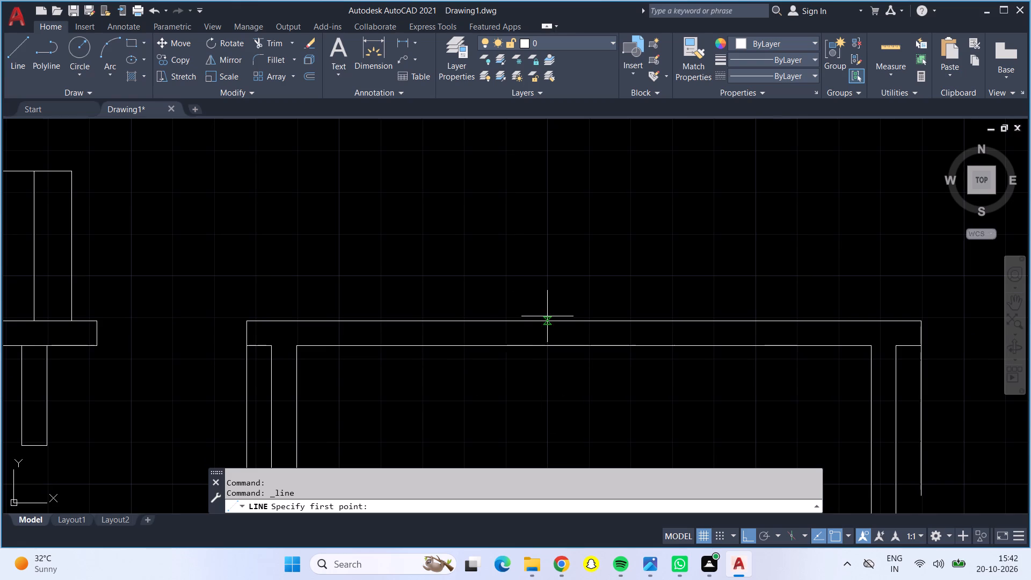
scroll(547, 338, up, 1)
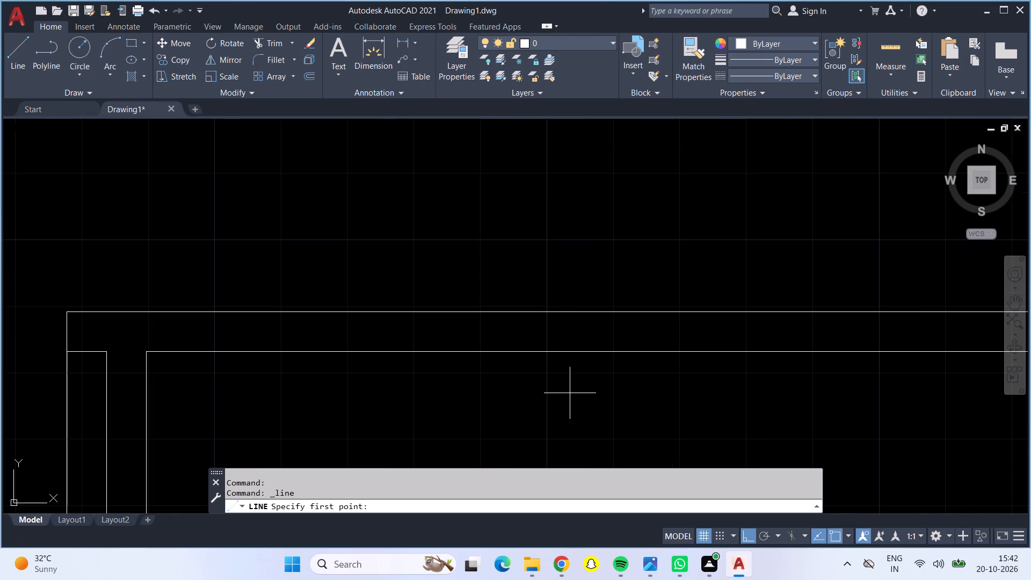
scroll(570, 393, down, 1)
middle_drag(570, 393, 497, 375)
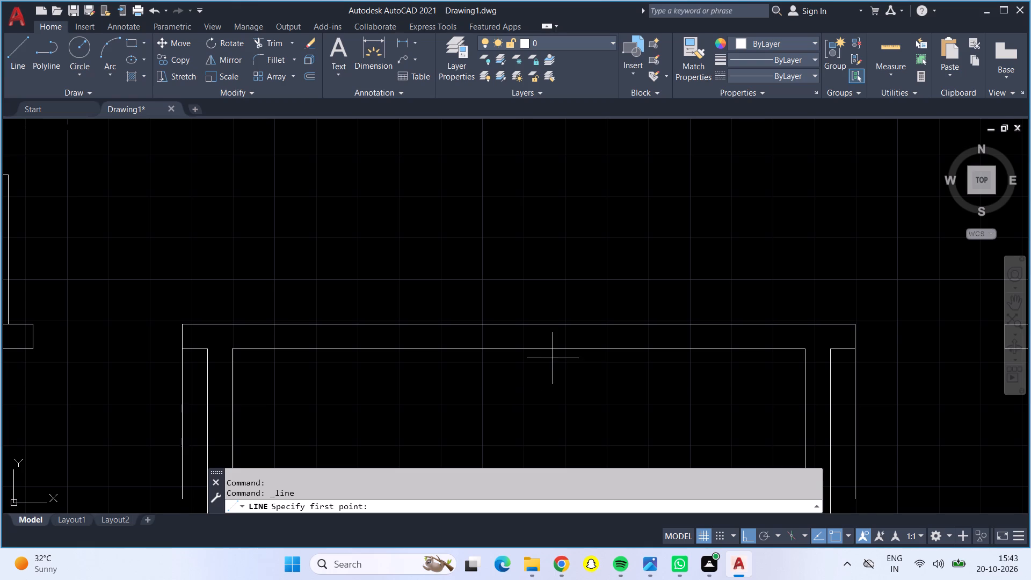
scroll(555, 358, down, 2)
middle_drag(600, 394, 668, 419)
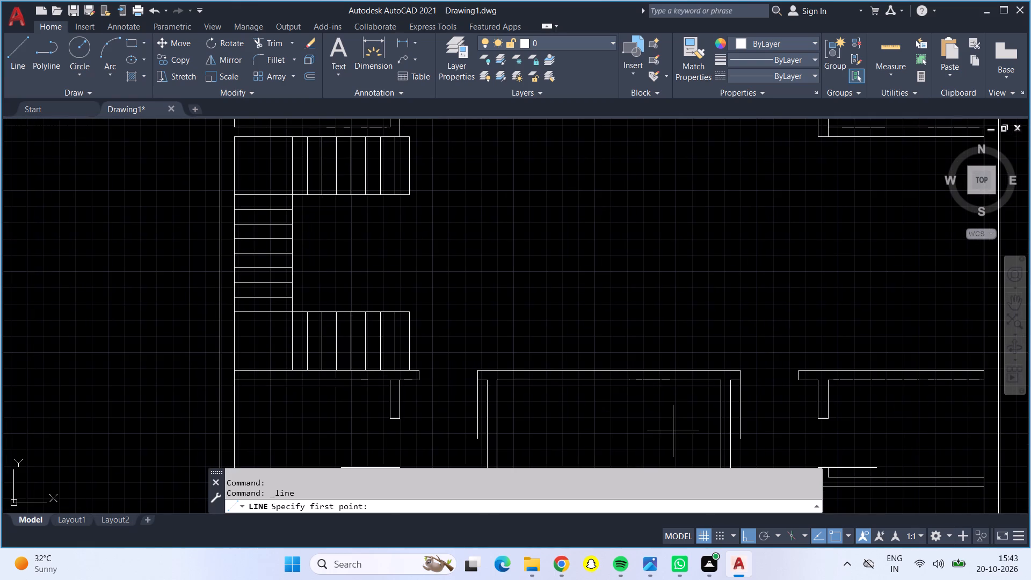
scroll(570, 386, up, 1)
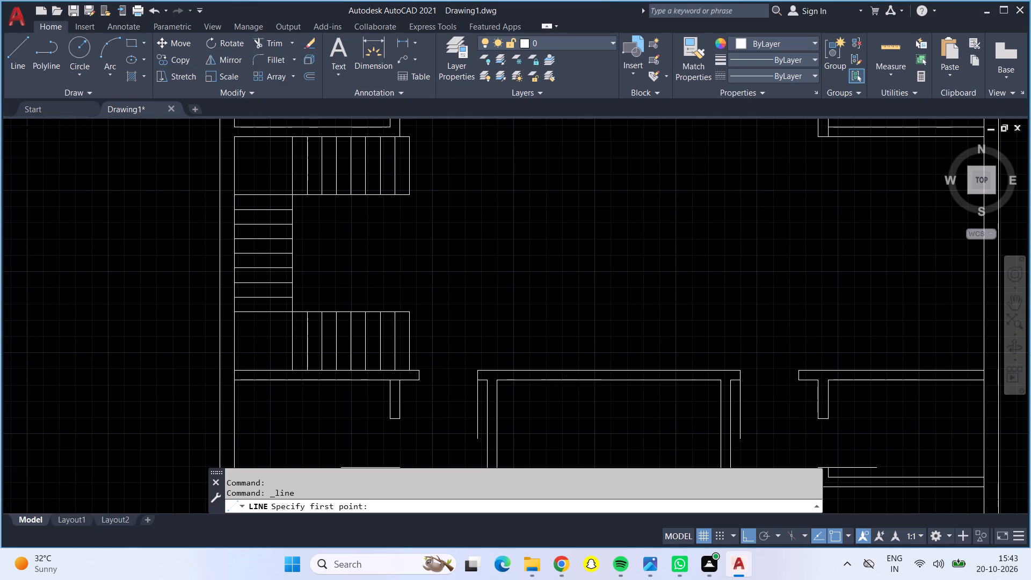
scroll(570, 386, up, 1)
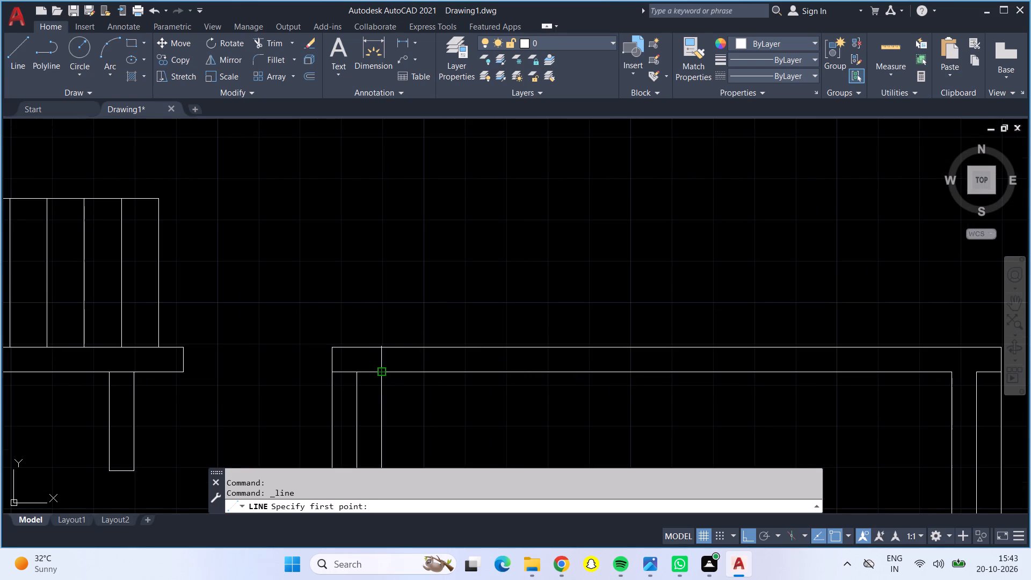
drag(383, 371, 398, 369)
text(1')
key(Return)
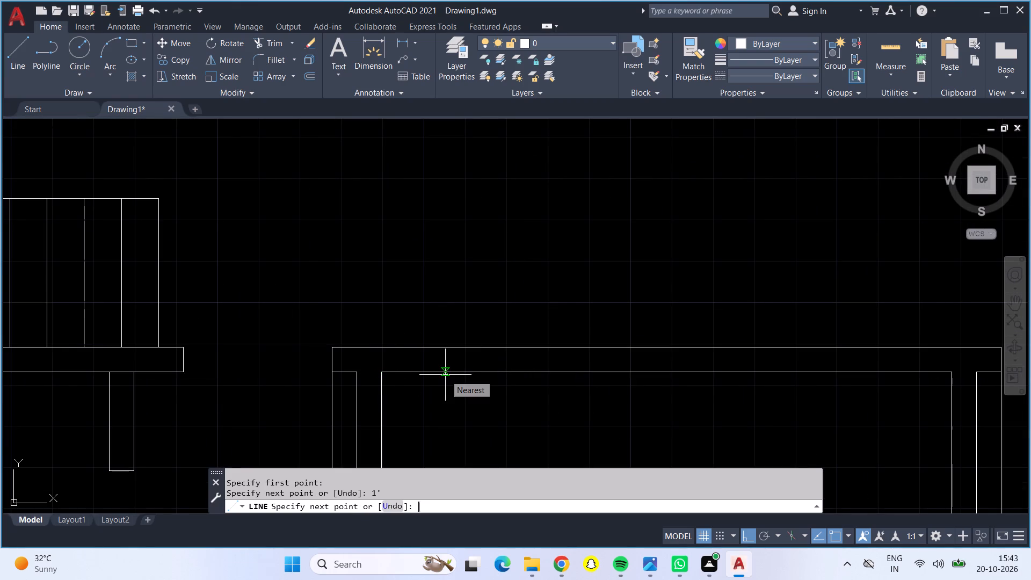
click(432, 344)
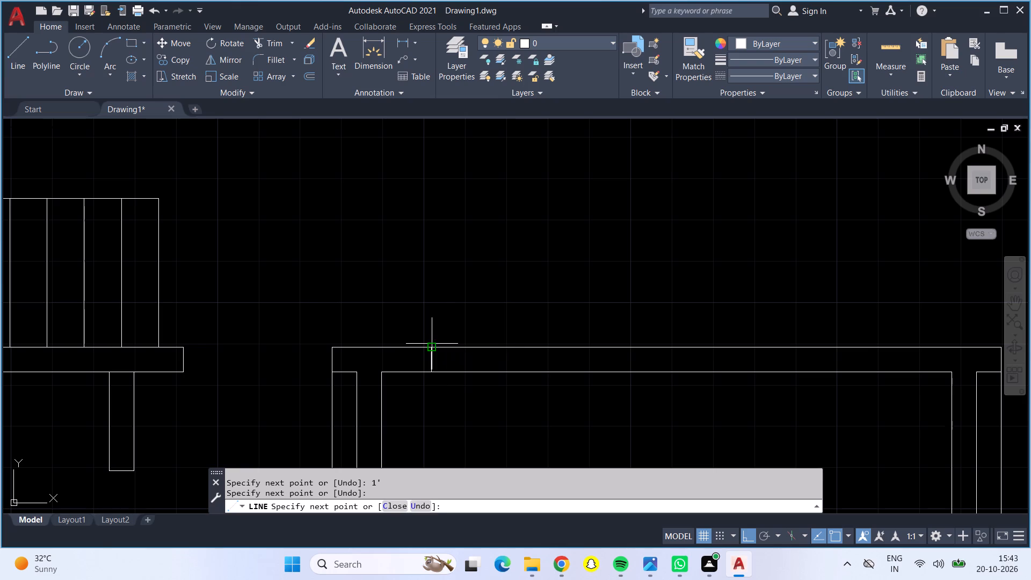
key(Return)
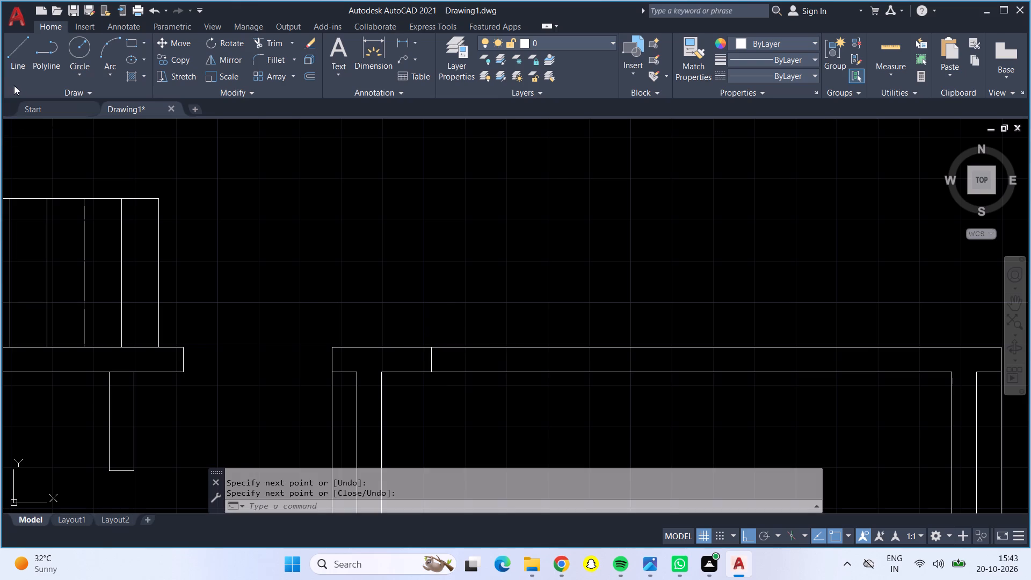
Draw a jamb line across the southern middle room's north wall, 1' west of its inner northeast corner.
click(11, 56)
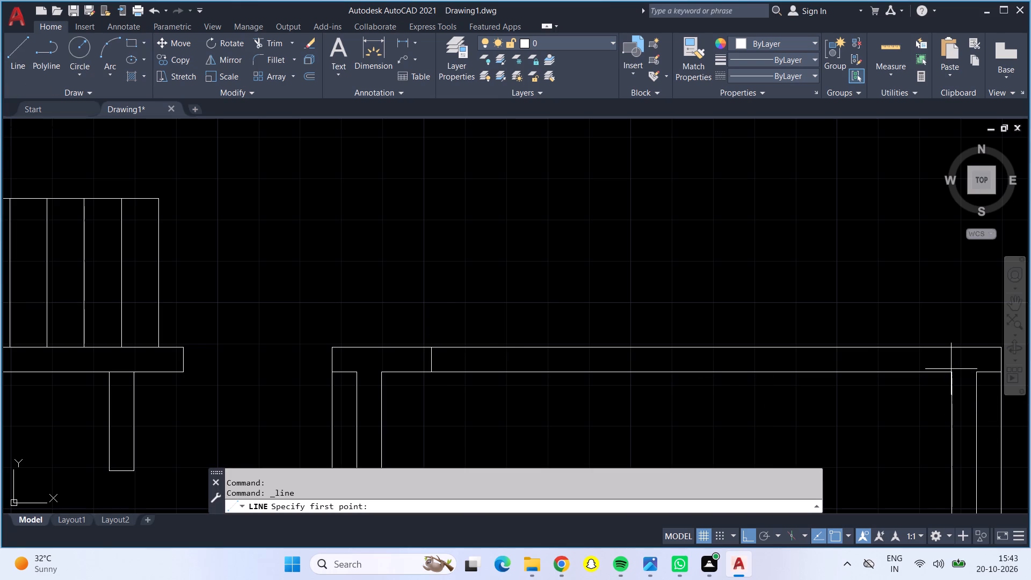
click(952, 369)
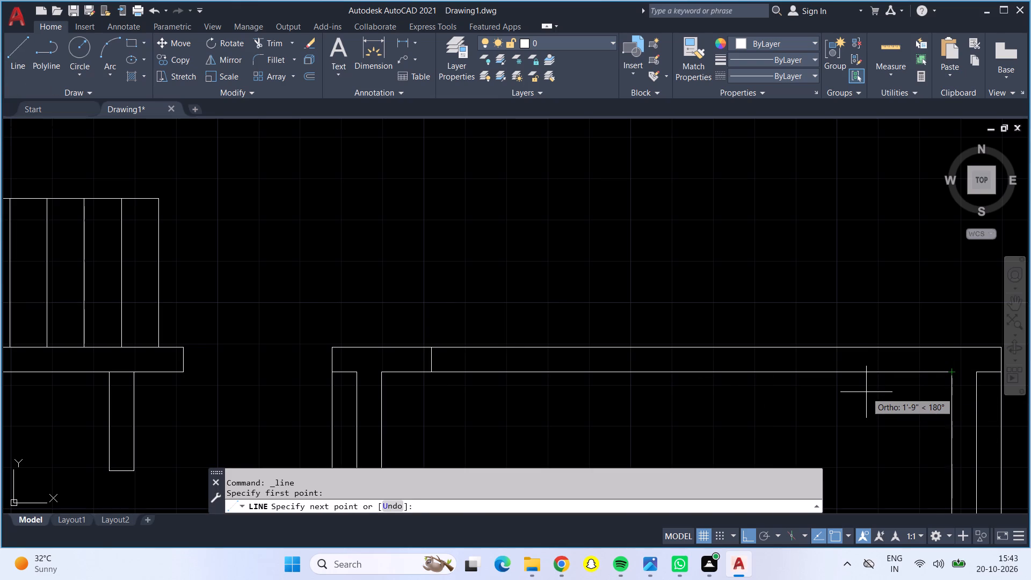
text(1')
key(Return)
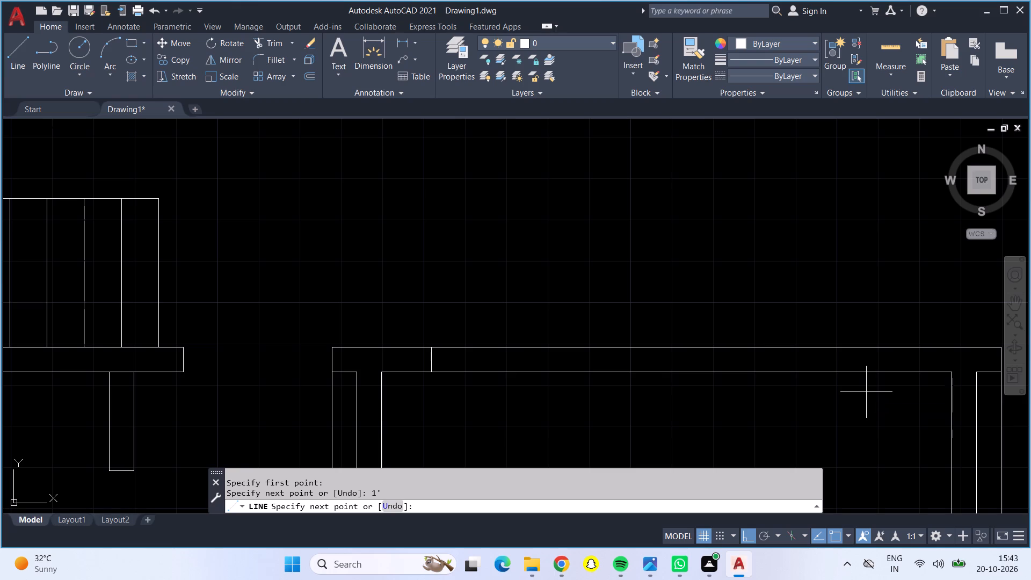
click(904, 346)
key(Return)
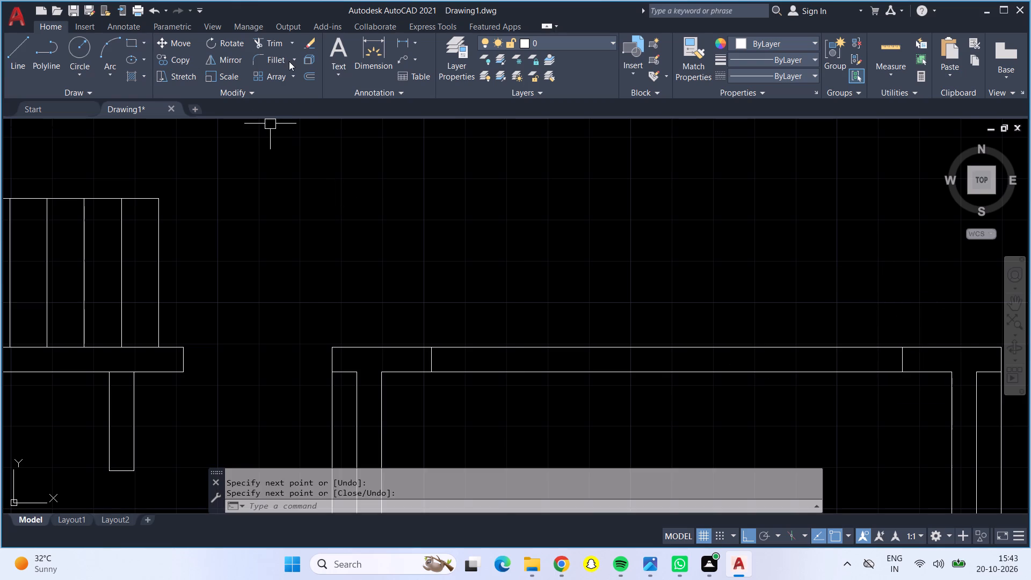
Trim both wall lines between the two 1' jambs to open the southern middle room's north wall.
click(280, 41)
drag(486, 243, 560, 427)
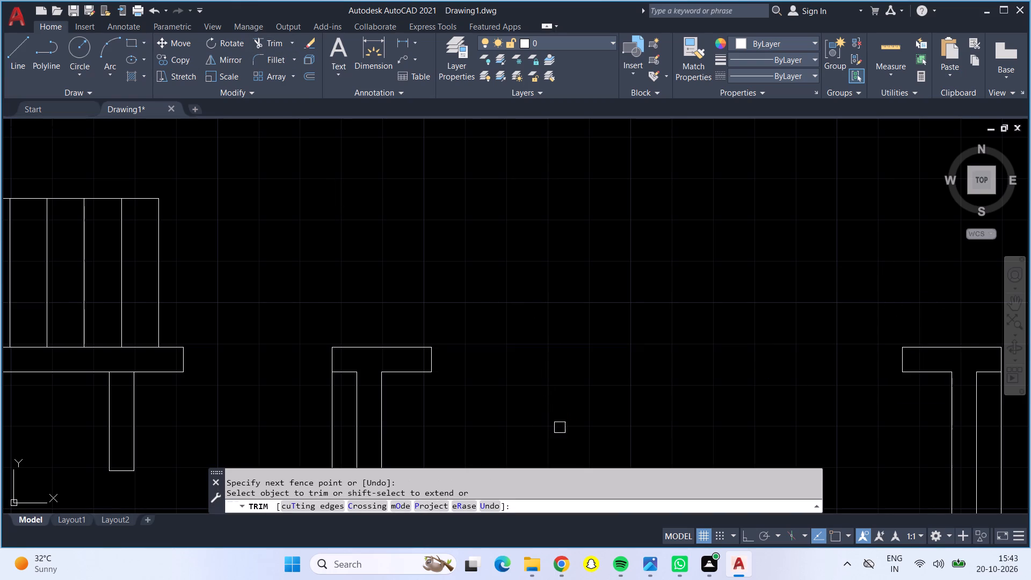
scroll(608, 382, down, 4)
middle_drag(628, 391, 588, 274)
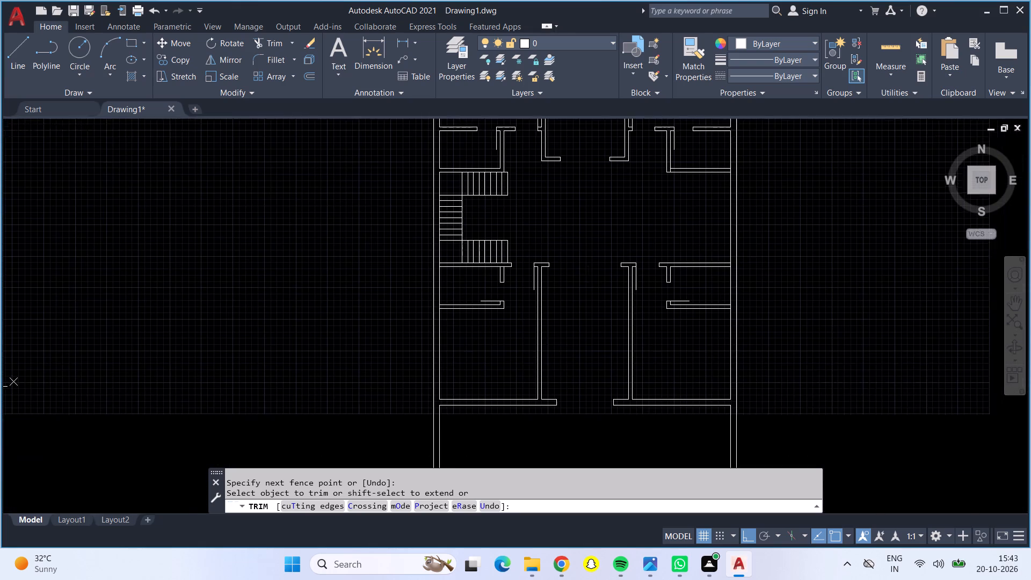
middle_drag(588, 274, 588, 251)
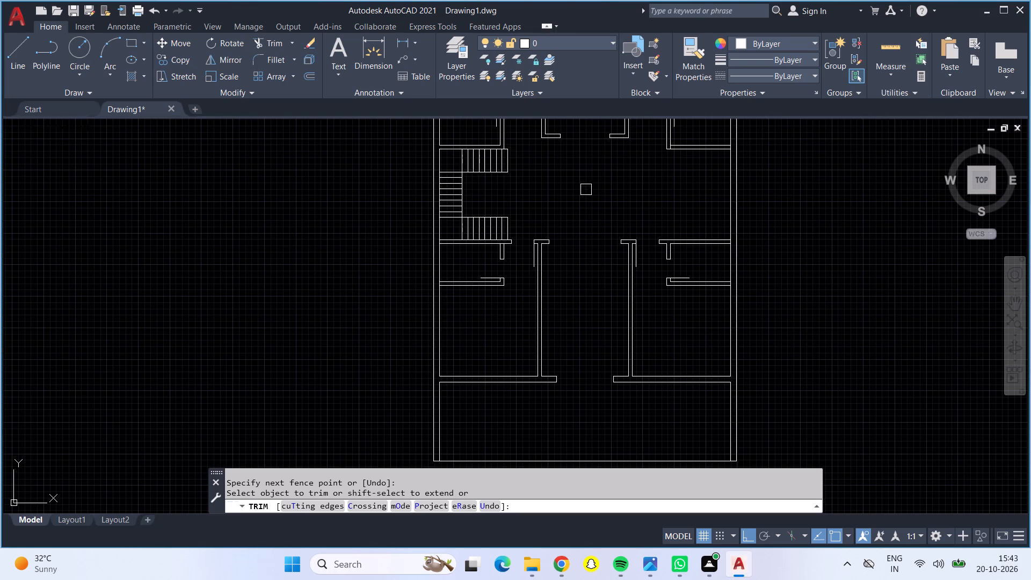
middle_drag(587, 185, 587, 277)
key(Return)
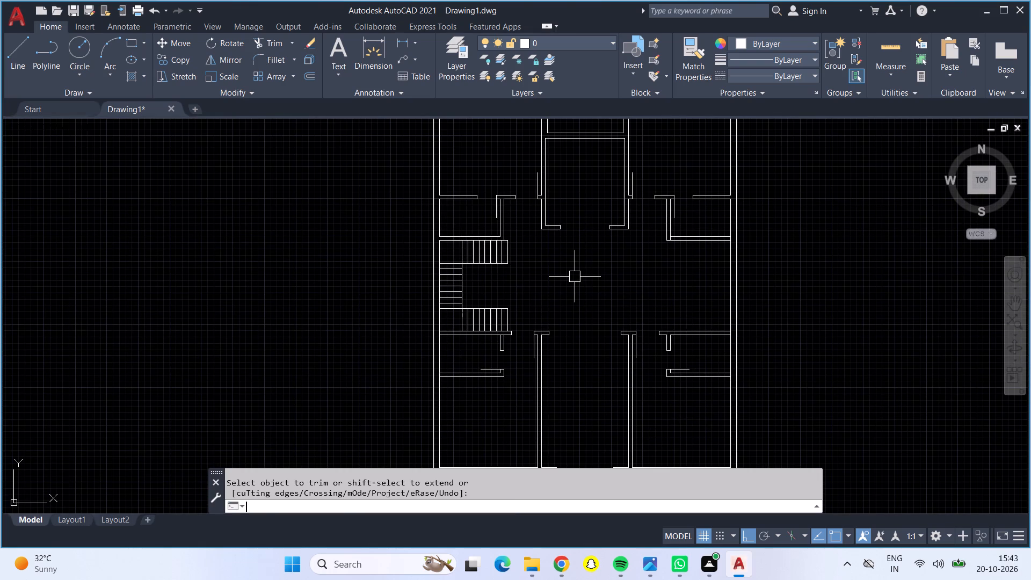
scroll(575, 277, down, 1)
middle_drag(578, 278, 608, 308)
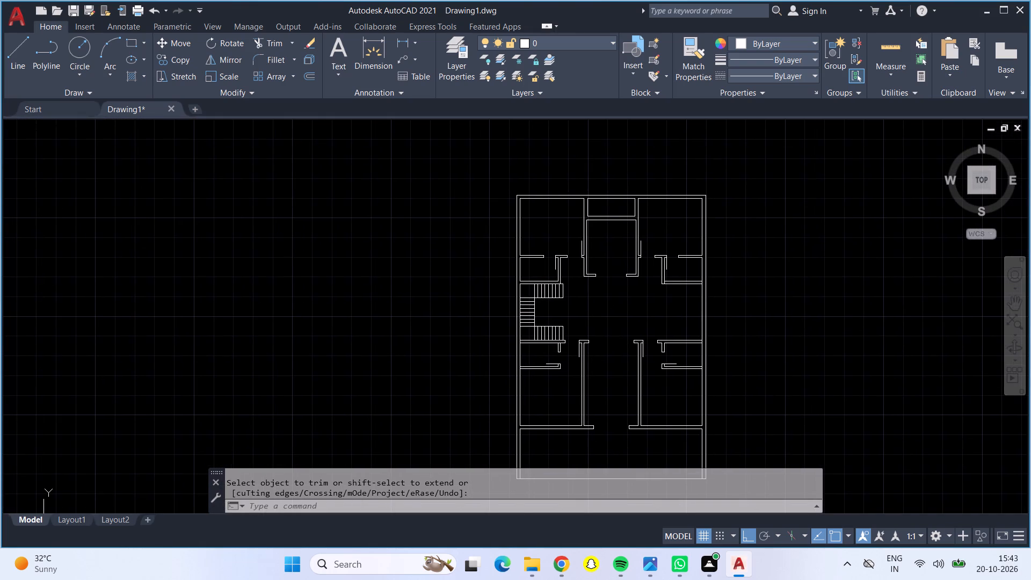
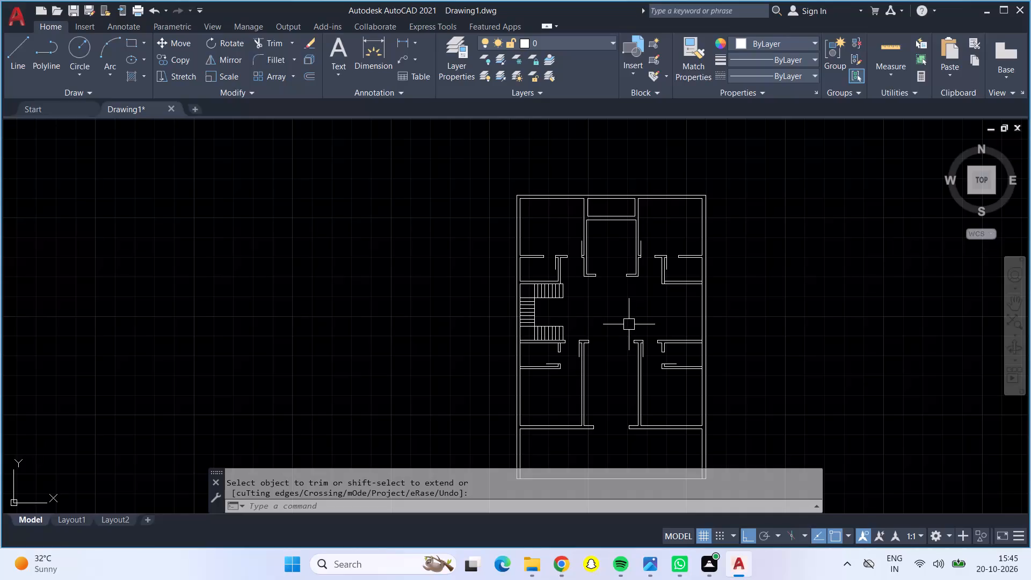
Draw door-swing circles at the northwest room's 3' doorway and its corner room's 2'-6" doorway, centred on the door-leaf hinges and reaching the opposite jambs.
scroll(613, 313, up, 1)
middle_drag(644, 309, 623, 350)
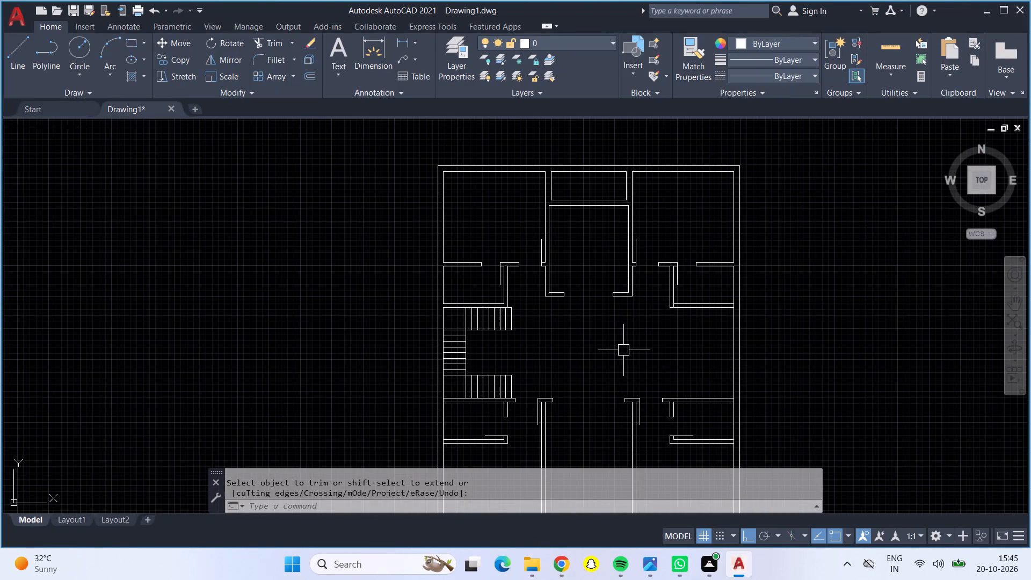
scroll(623, 350, up, 1)
middle_drag(591, 322, 602, 342)
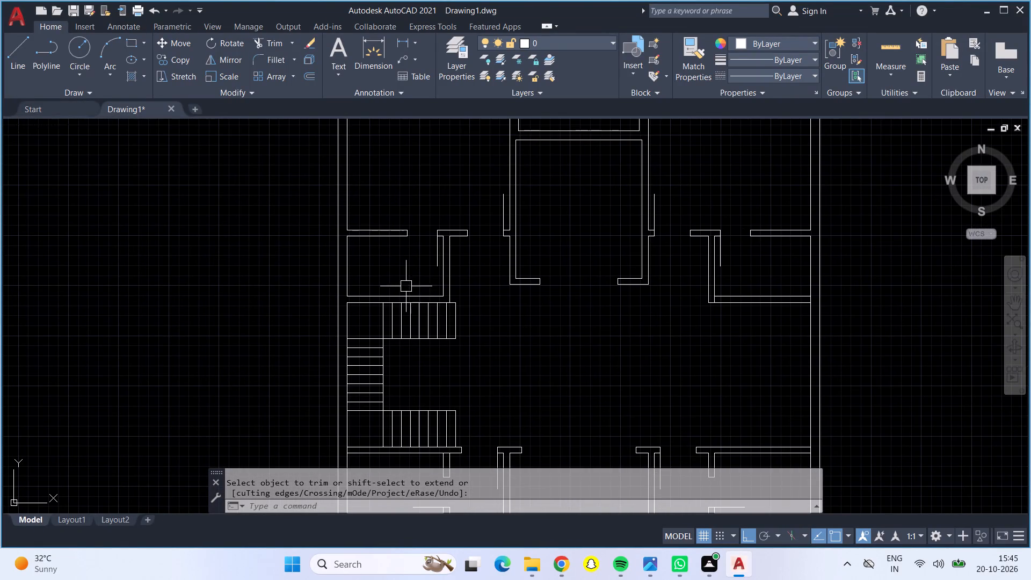
click(79, 43)
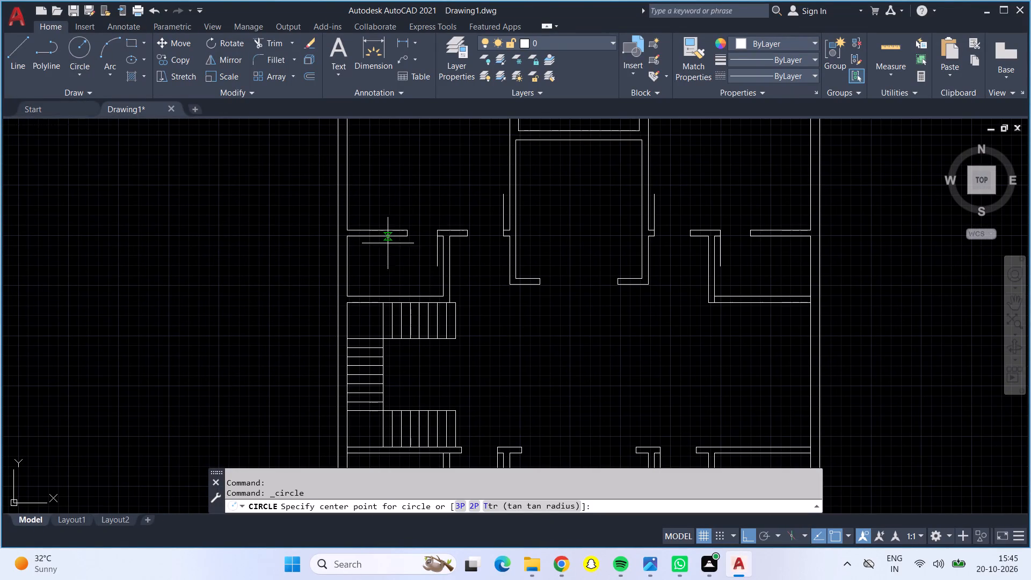
scroll(500, 231, up, 4)
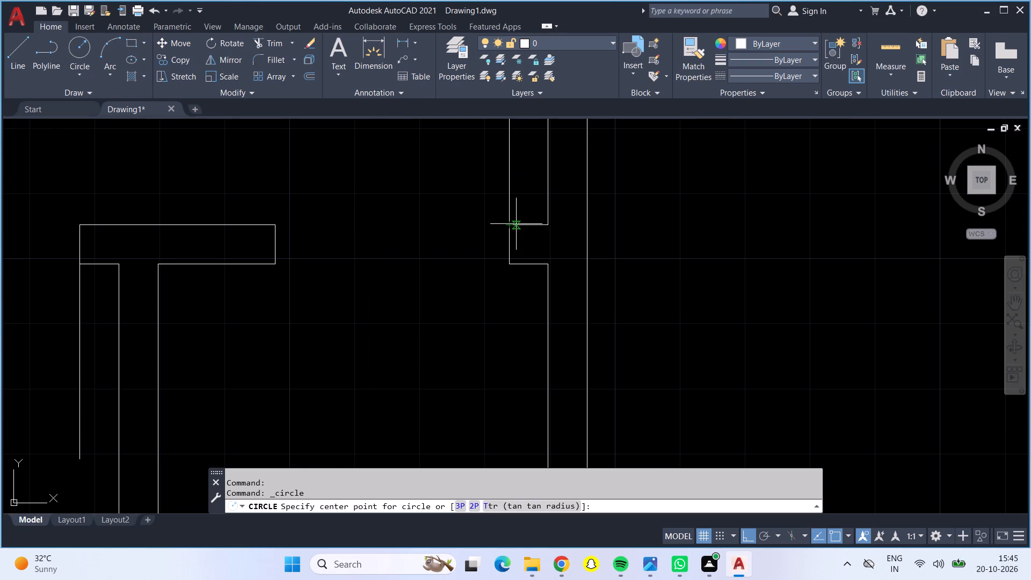
drag(509, 222, 486, 225)
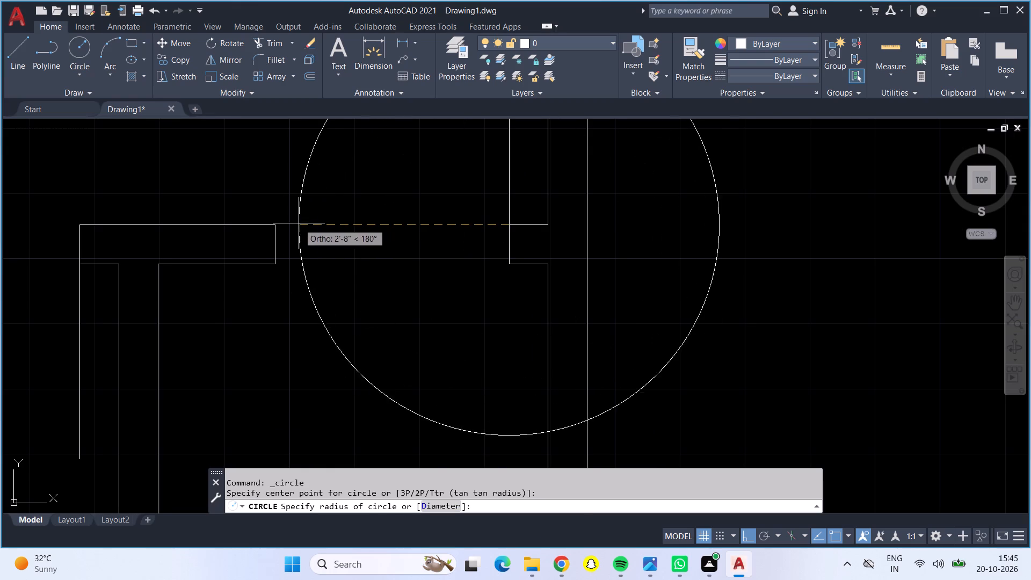
click(276, 227)
scroll(328, 242, down, 3)
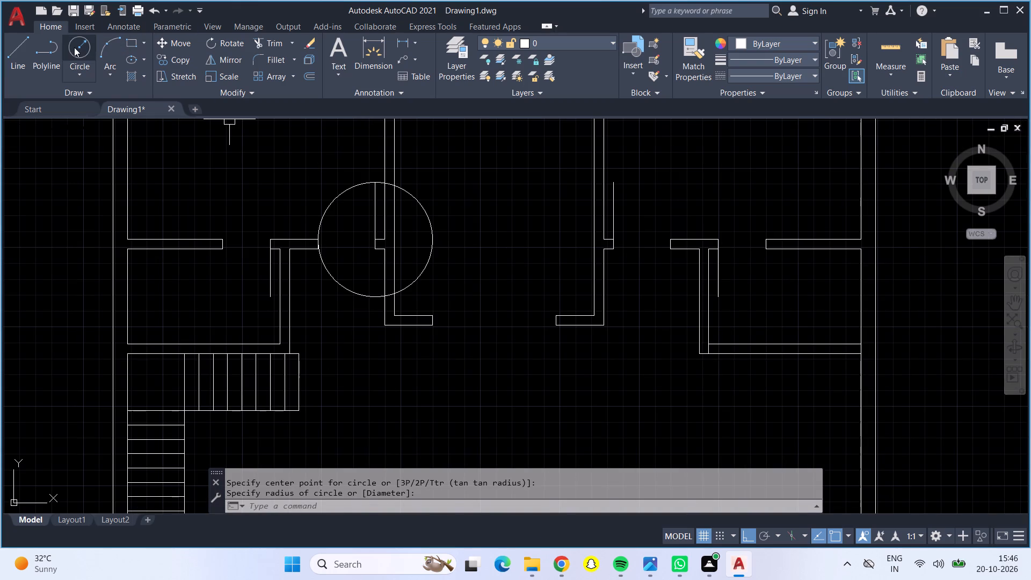
click(73, 47)
scroll(268, 257, up, 3)
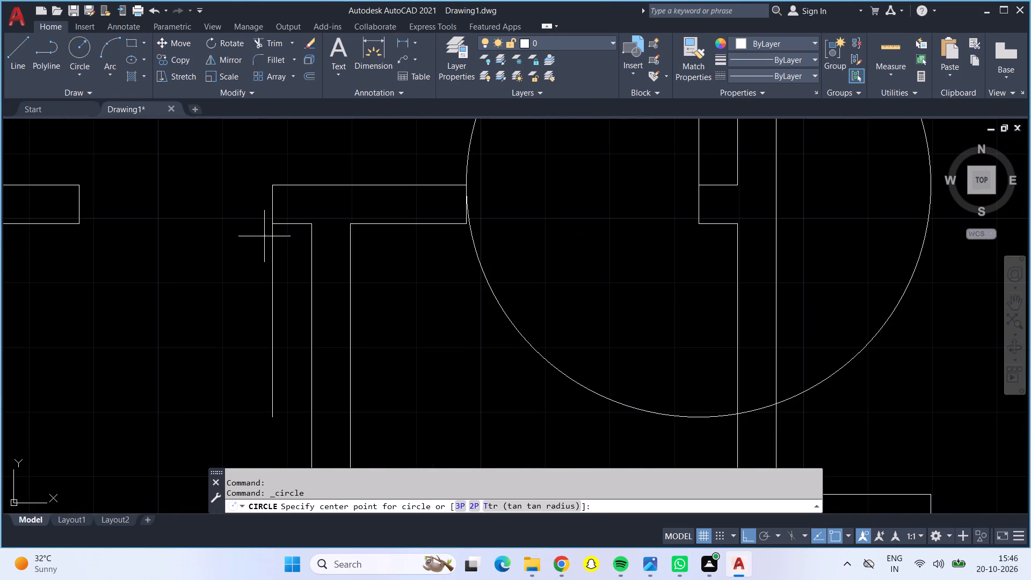
click(273, 224)
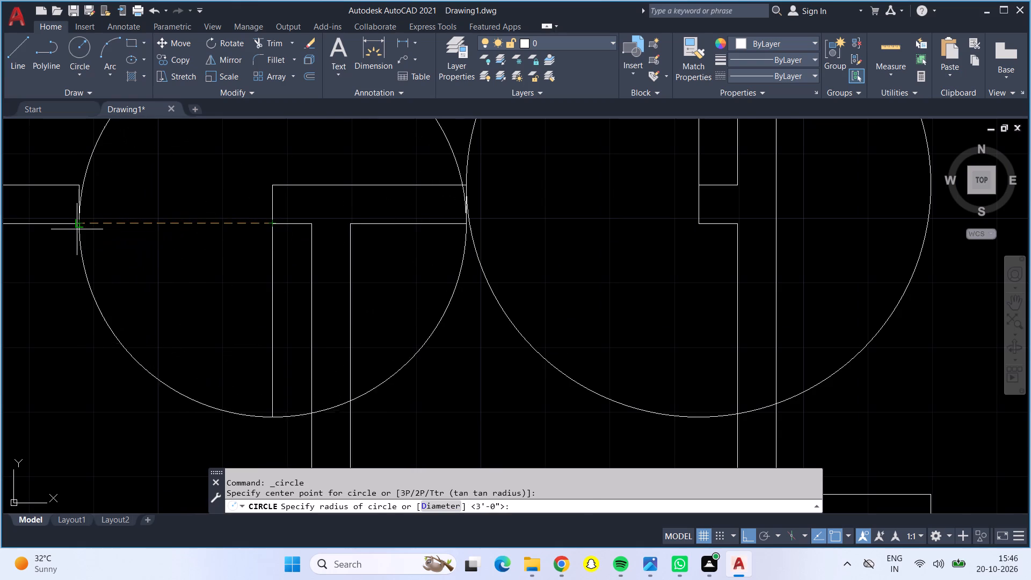
click(76, 222)
scroll(195, 233, down, 3)
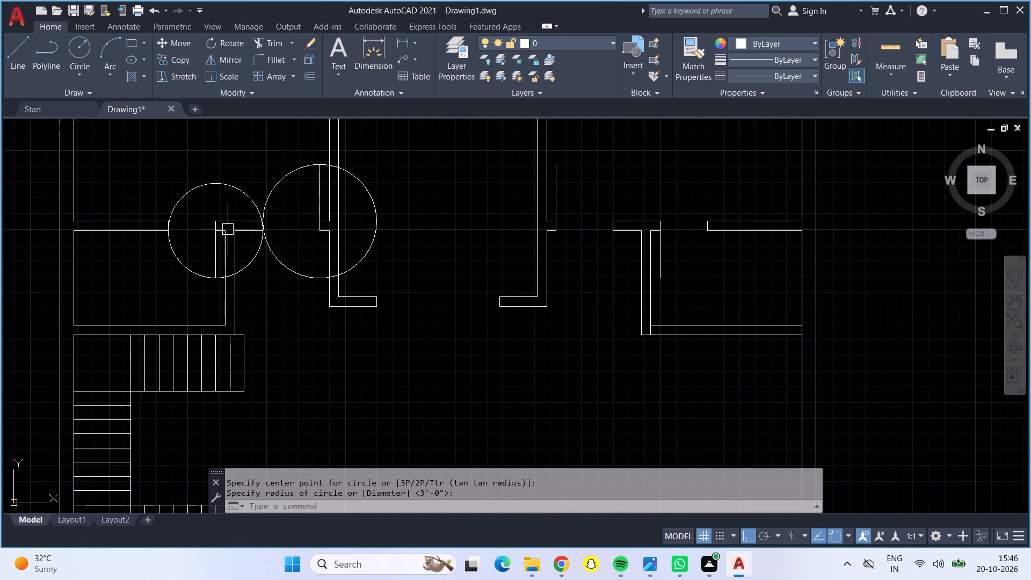
Draw matching 3' and 2'-6" radius door-swing circles from the hinge corners of the northeast room's door and its small corner room's door.
click(84, 47)
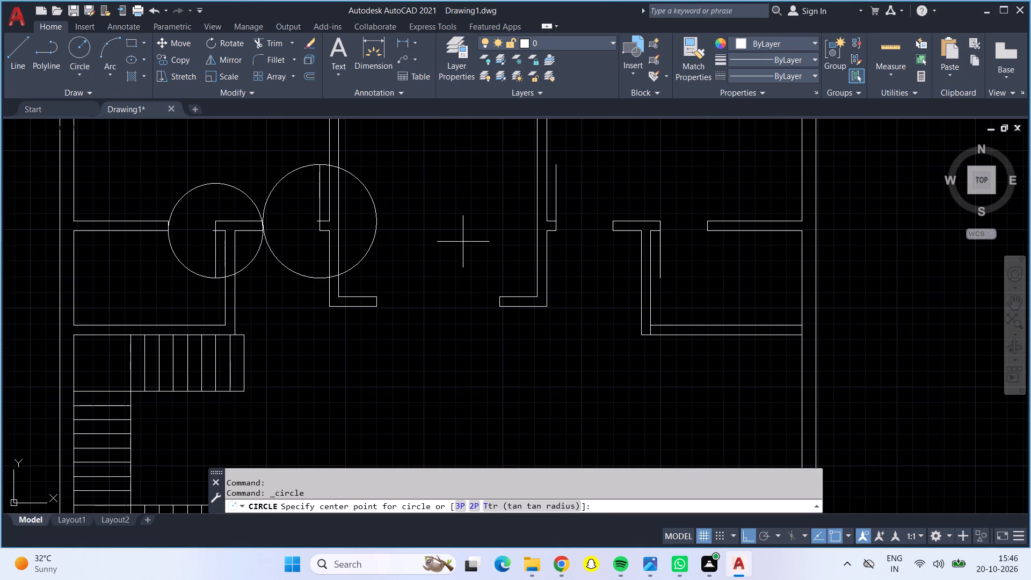
click(555, 220)
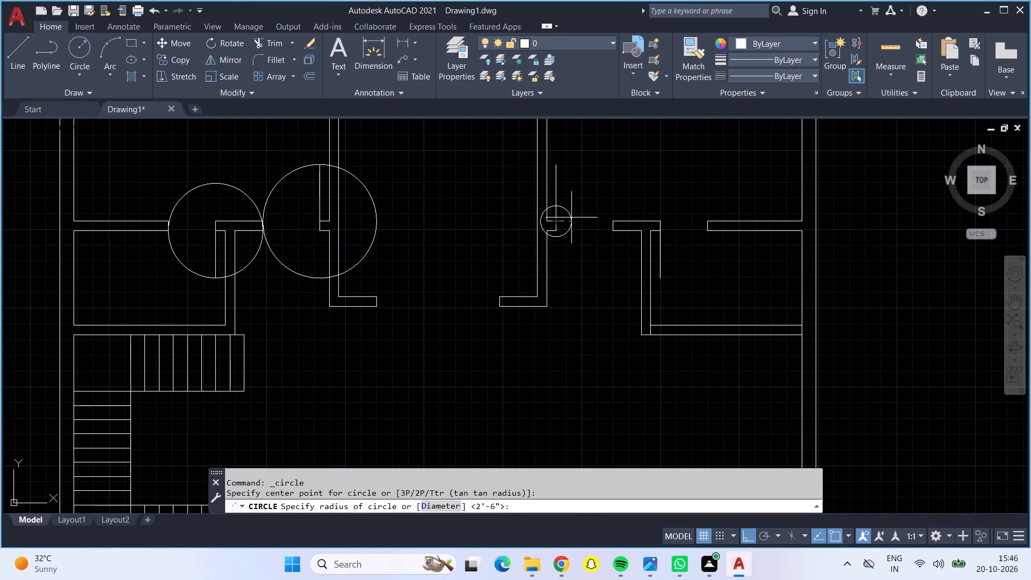
click(611, 222)
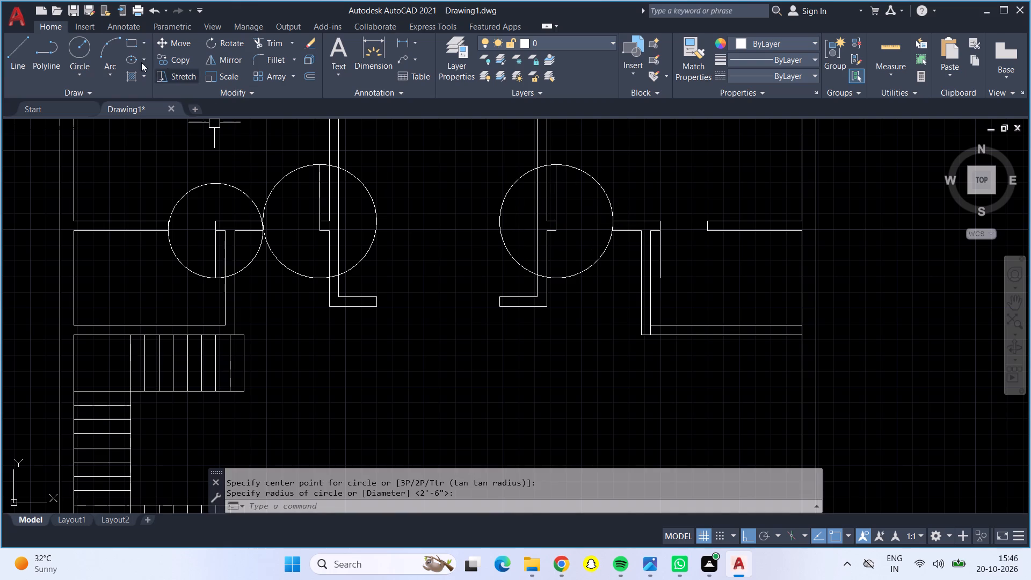
click(74, 41)
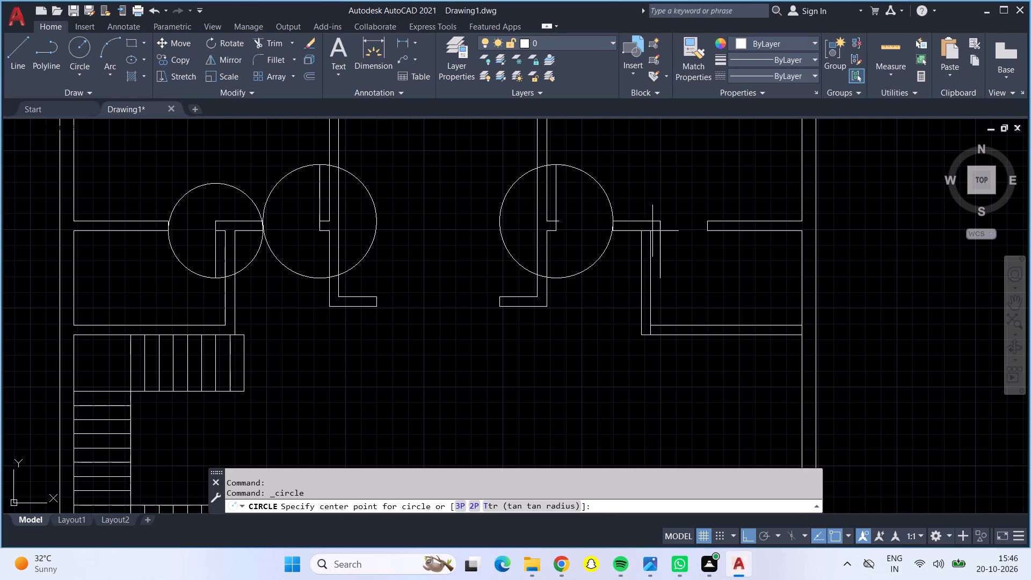
click(664, 230)
click(709, 235)
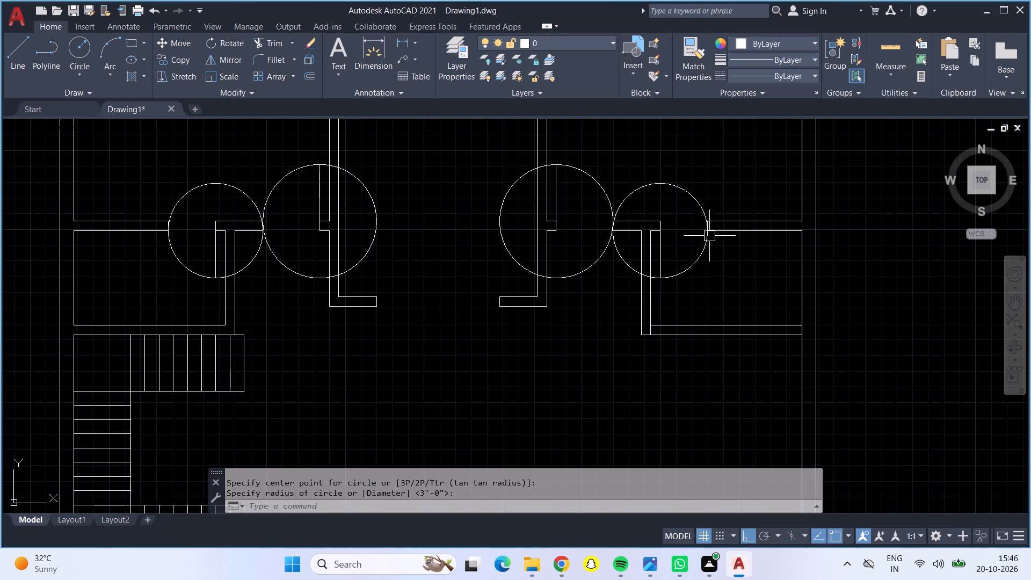
Draw 3' and 2'-6" radius door-swing circles from the hinge corners of the southwest room's door and its small corner room's door.
scroll(551, 318, down, 2)
middle_drag(496, 354, 516, 270)
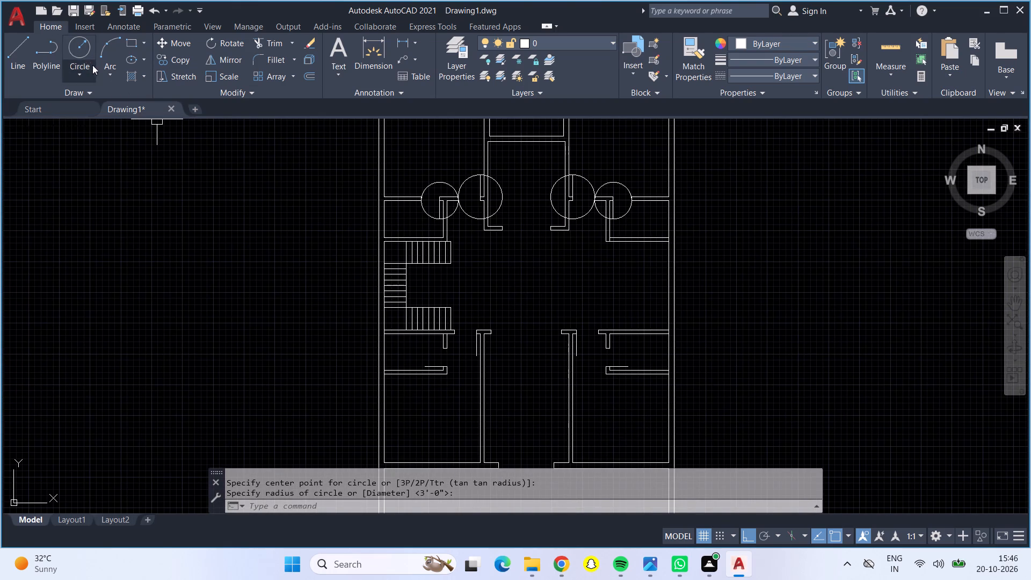
click(84, 46)
scroll(462, 336, up, 3)
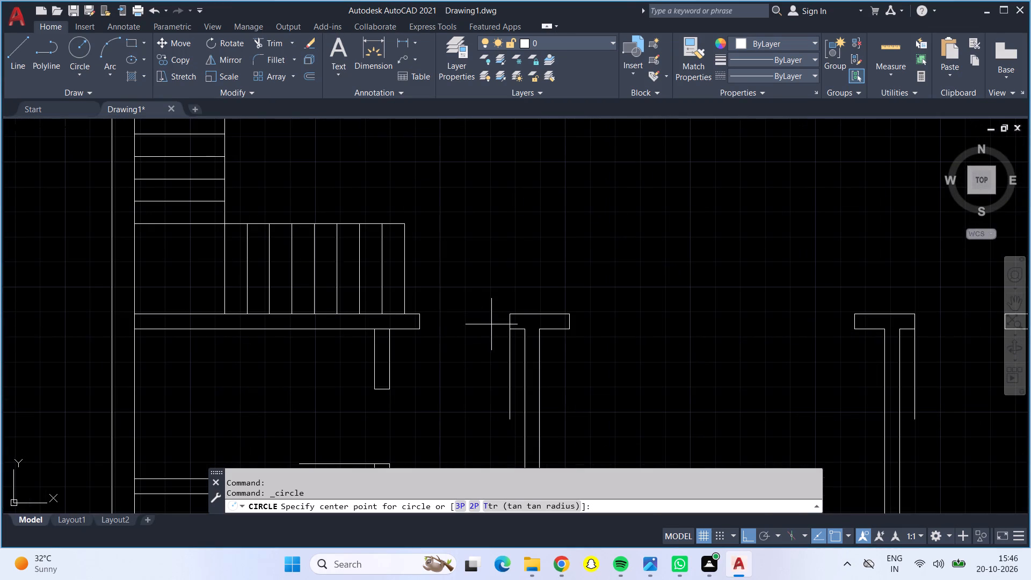
click(511, 330)
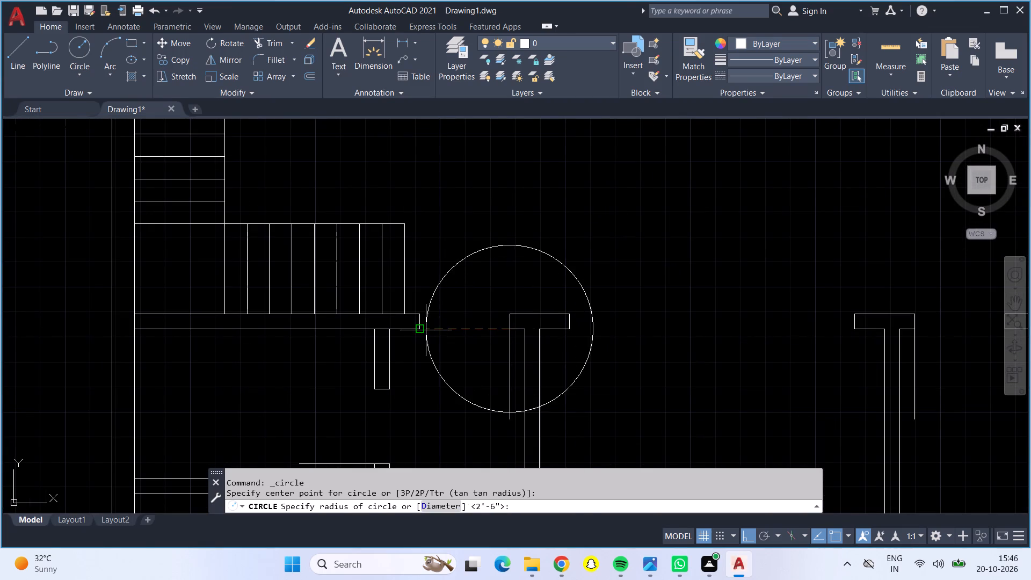
click(418, 330)
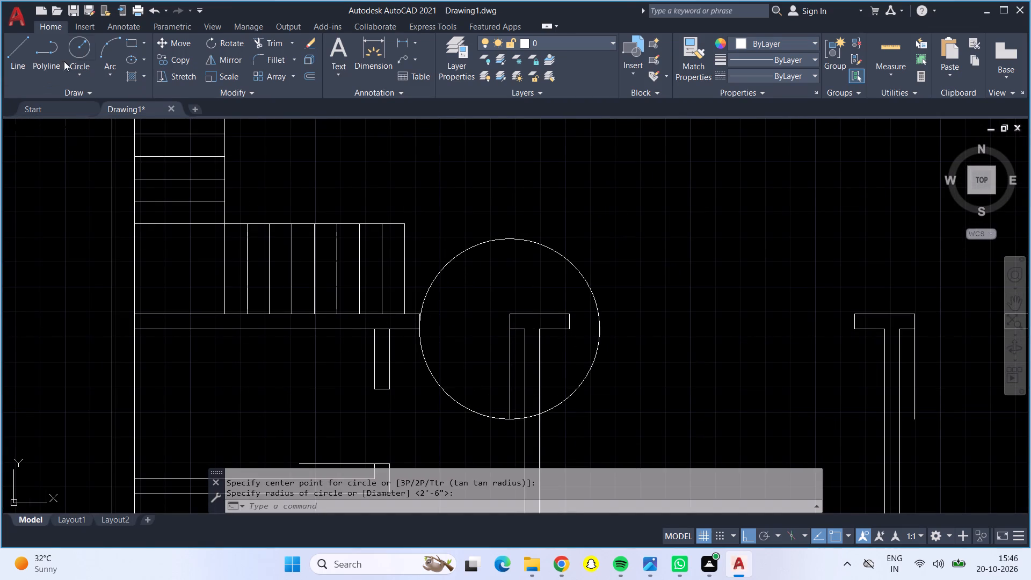
click(72, 51)
middle_drag(362, 413, 364, 327)
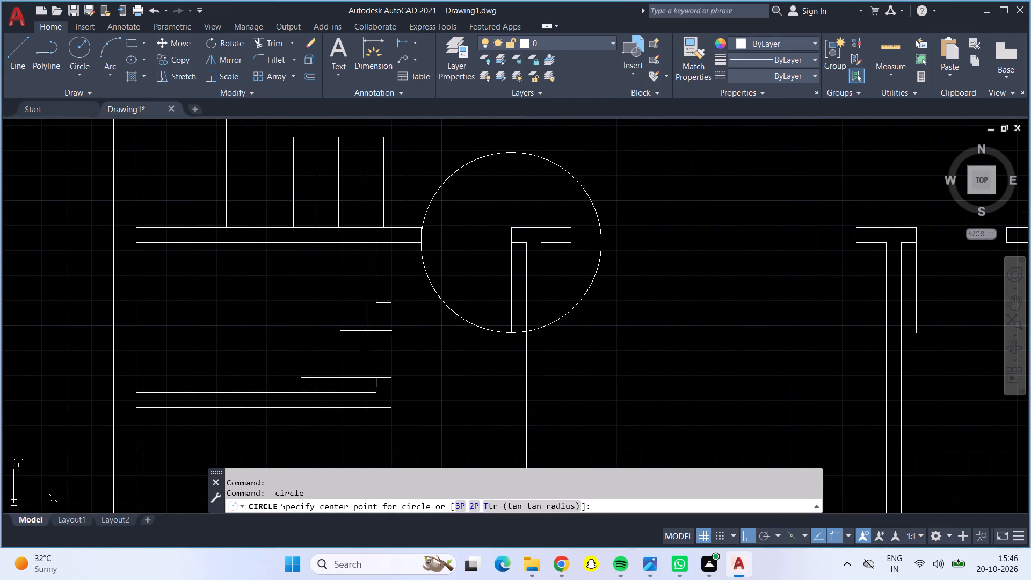
click(376, 375)
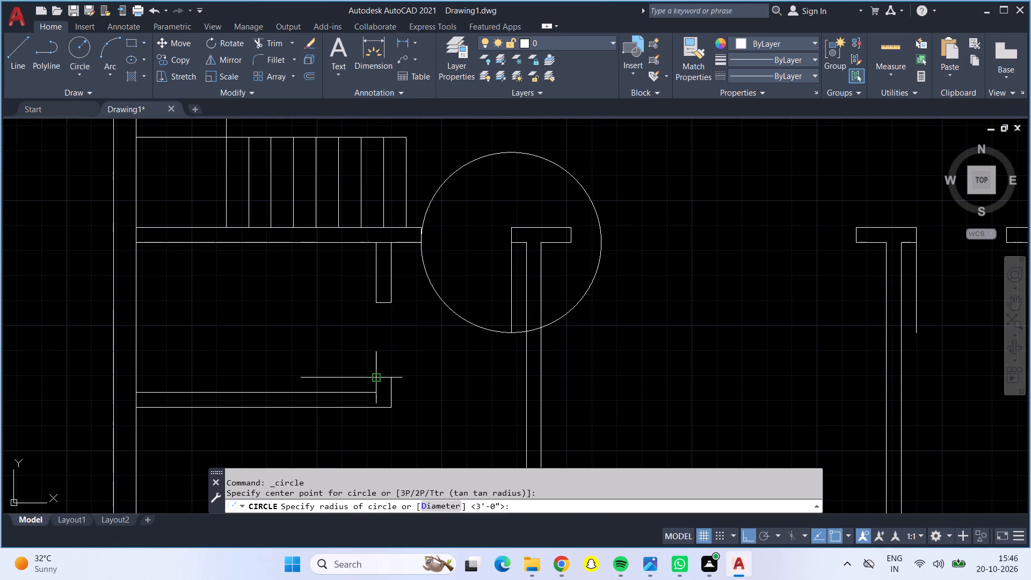
click(373, 303)
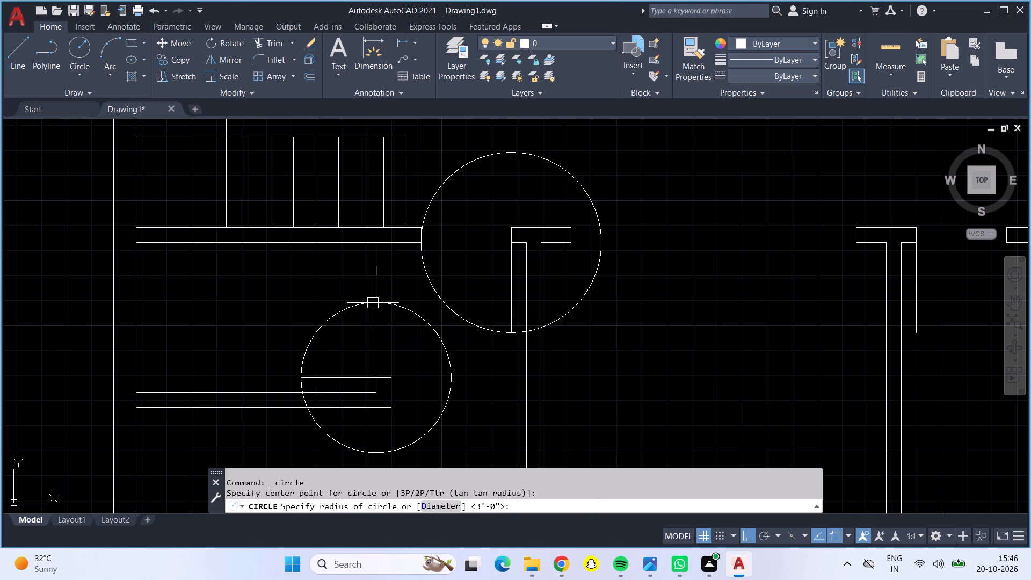
Draw 3' and 2'-6" radius door-swing circles from the hinge corners of the southeast room's door and its small corner room's door.
click(91, 50)
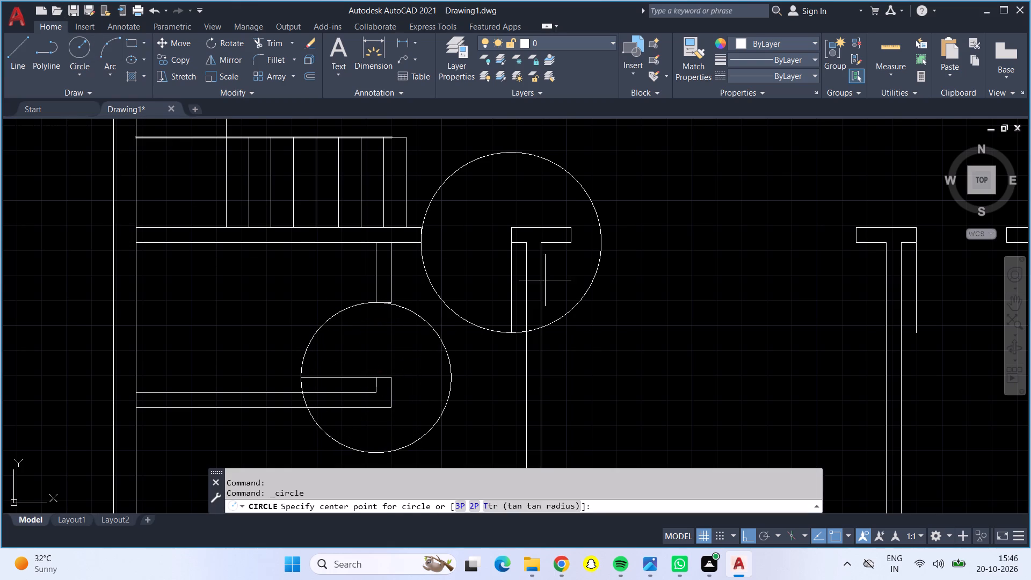
middle_drag(826, 321, 494, 344)
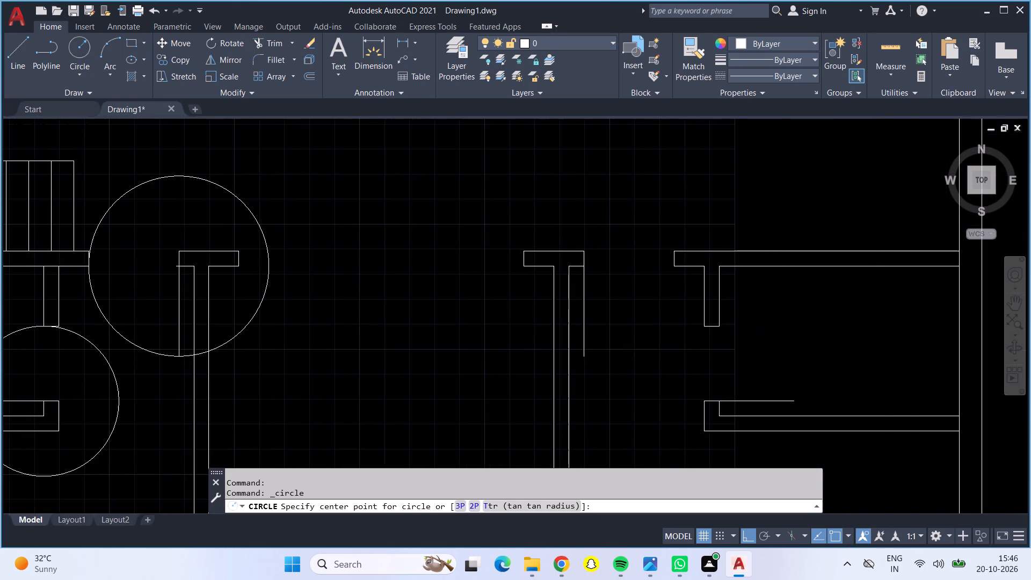
click(584, 266)
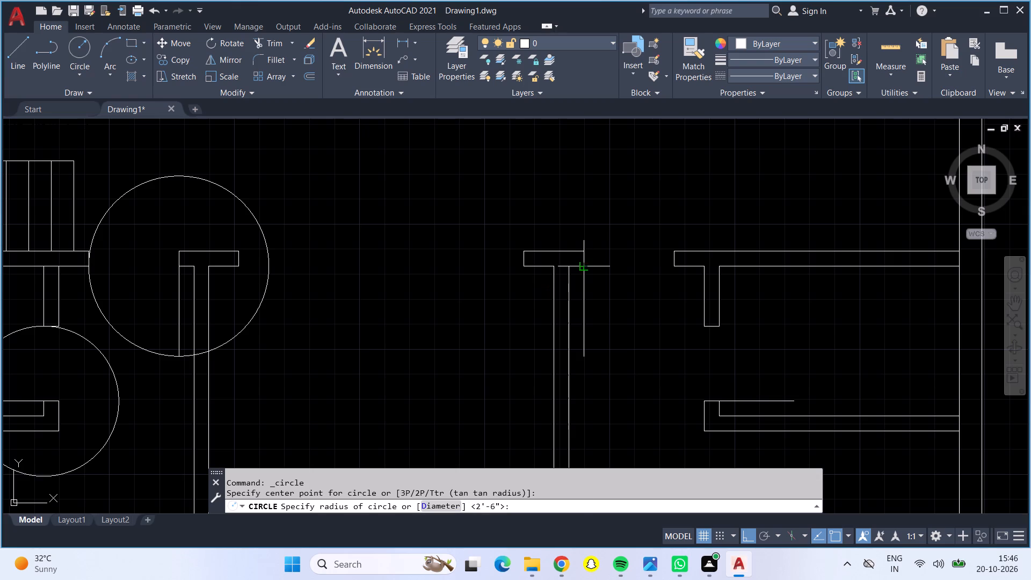
click(672, 263)
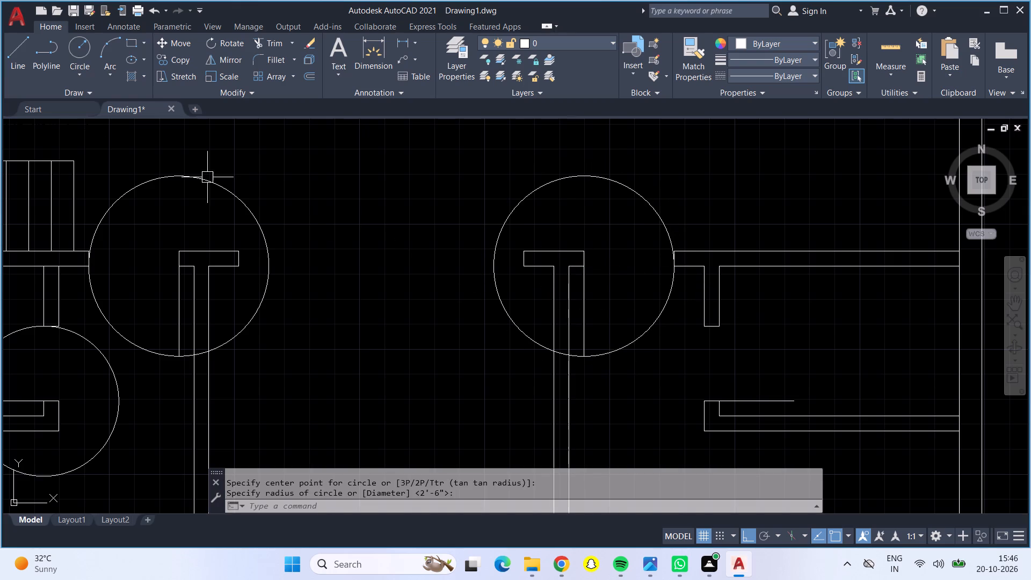
click(76, 49)
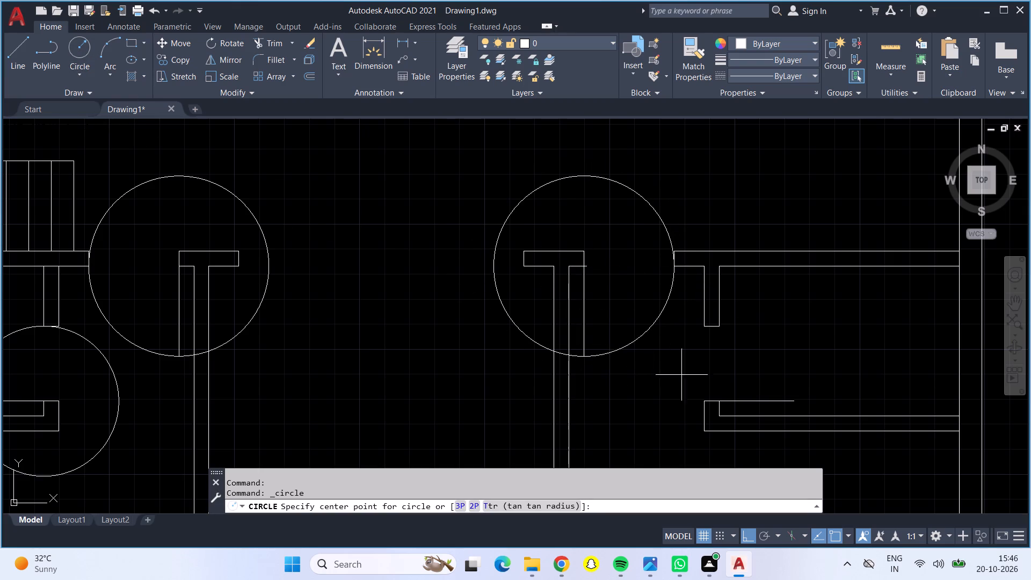
drag(721, 402, 714, 388)
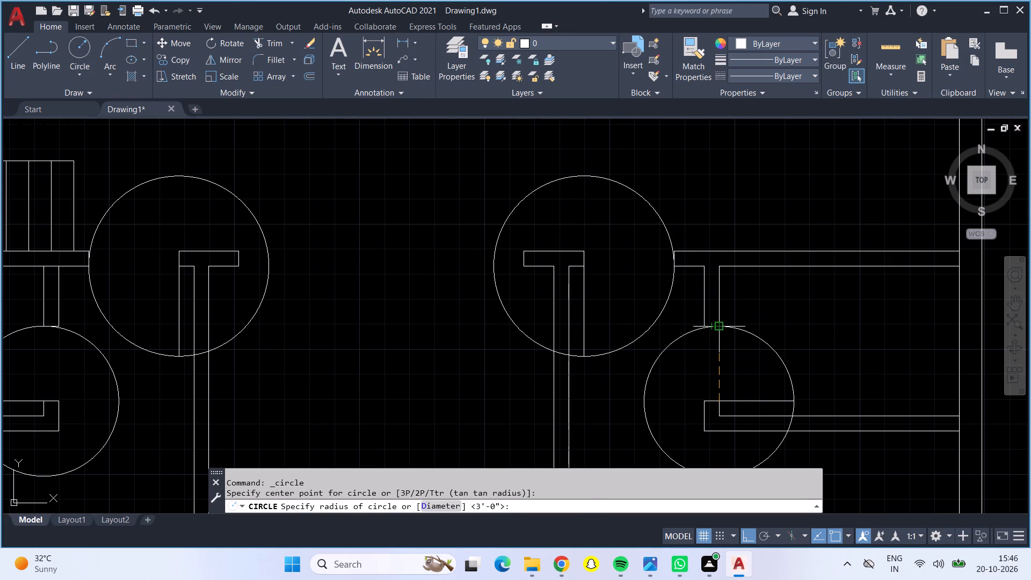
click(722, 323)
Measure the width of the central opening in the wall at the south end of the hall between the two southern rooms.
scroll(706, 337, down, 3)
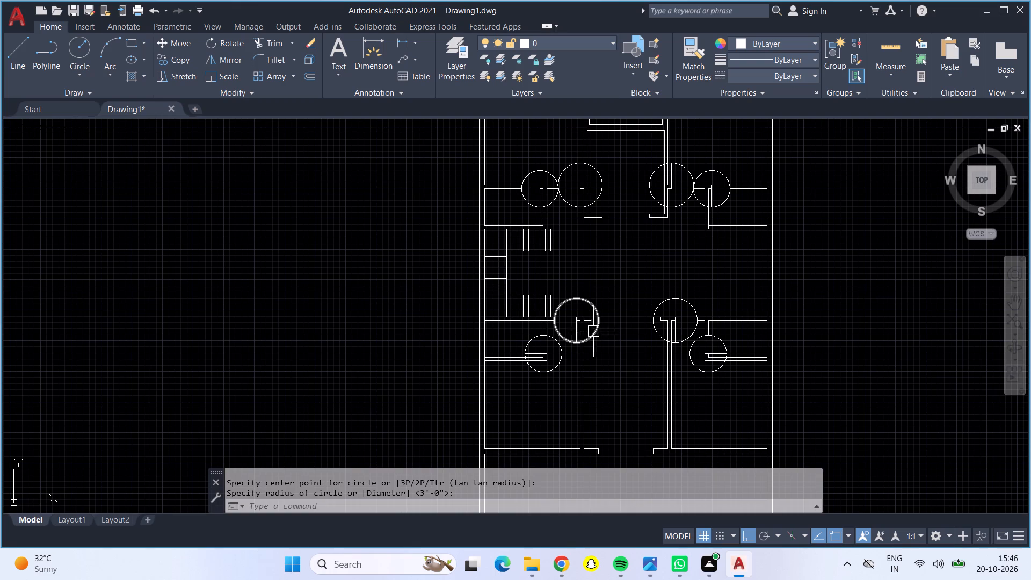
middle_drag(618, 376, 600, 284)
scroll(608, 370, up, 2)
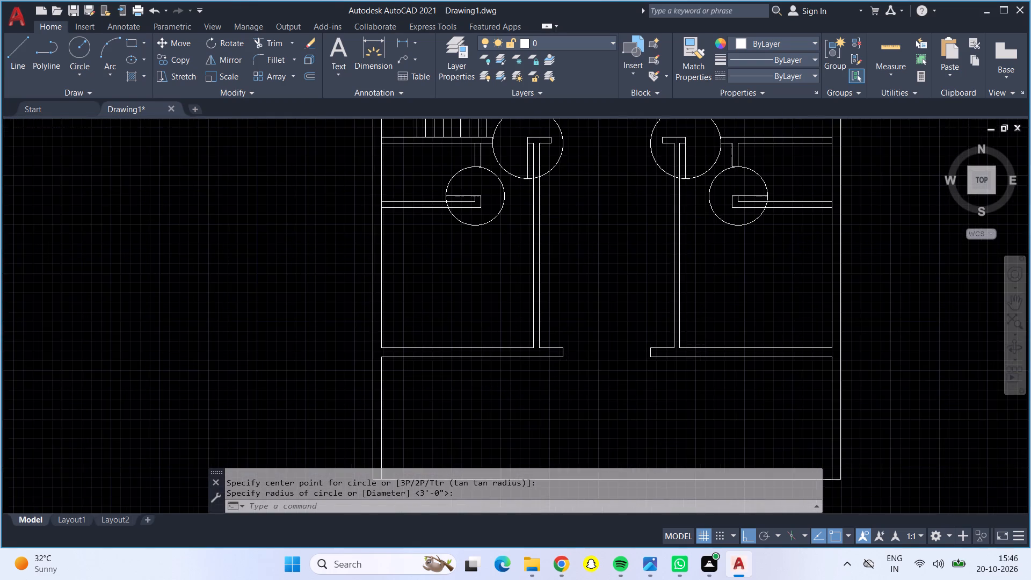
scroll(609, 369, up, 1)
middle_drag(615, 358, 605, 398)
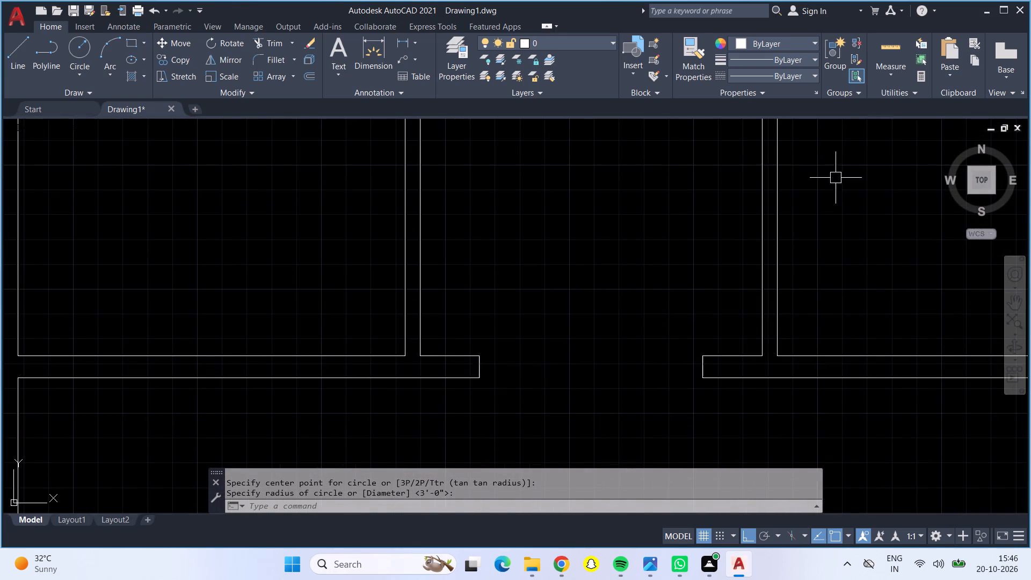
click(887, 46)
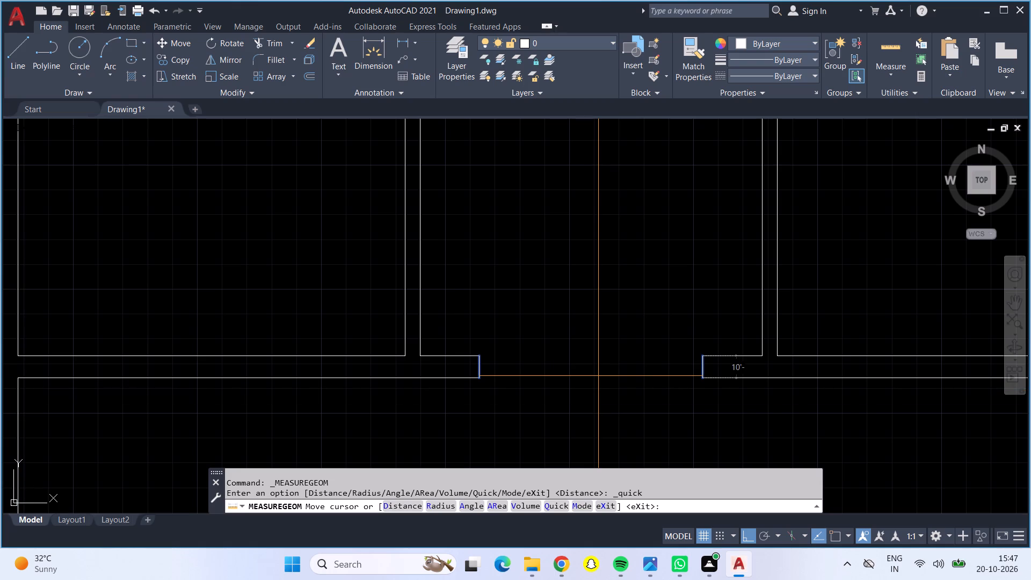
key(Escape)
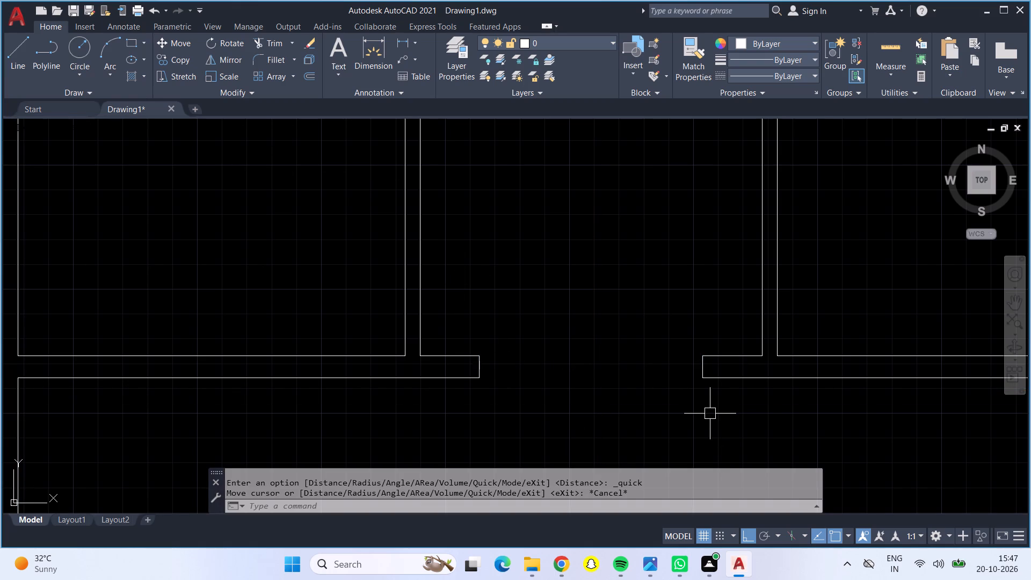
Offset the west and east end lines of the hall's south wall opening 3' inward into the opening.
key(o)
key(Return)
text(3')
key(Return)
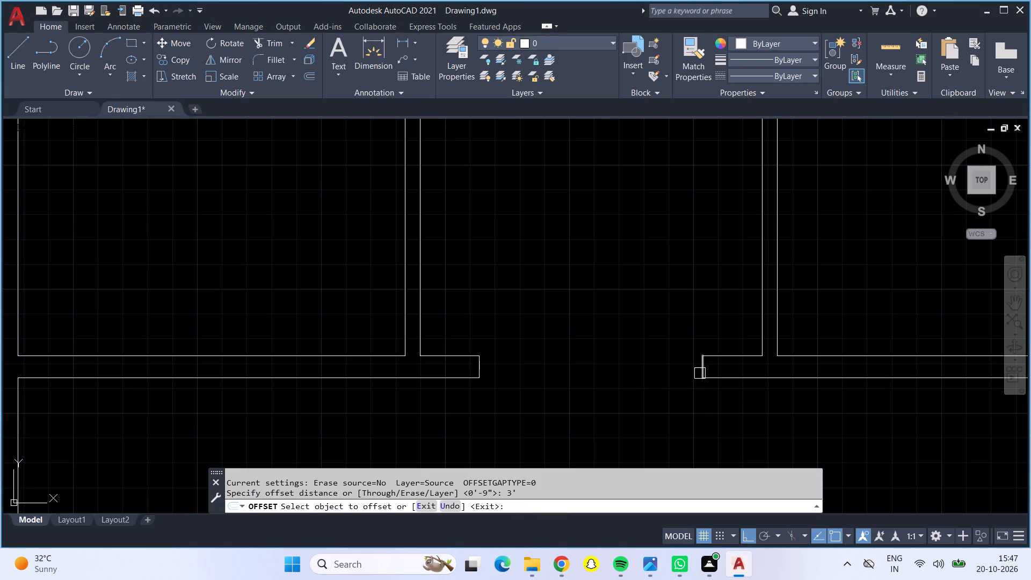
click(700, 370)
click(559, 378)
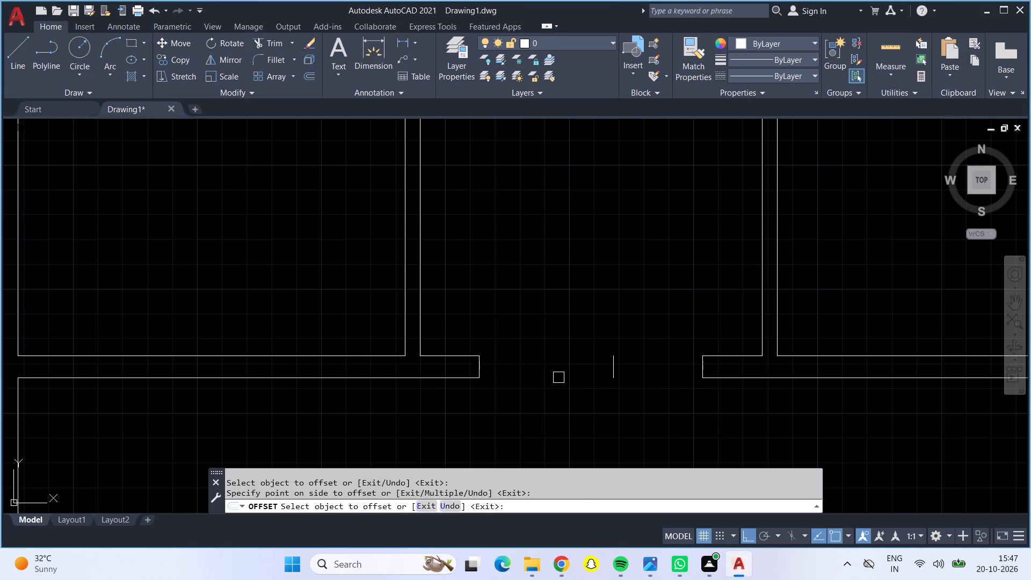
click(481, 366)
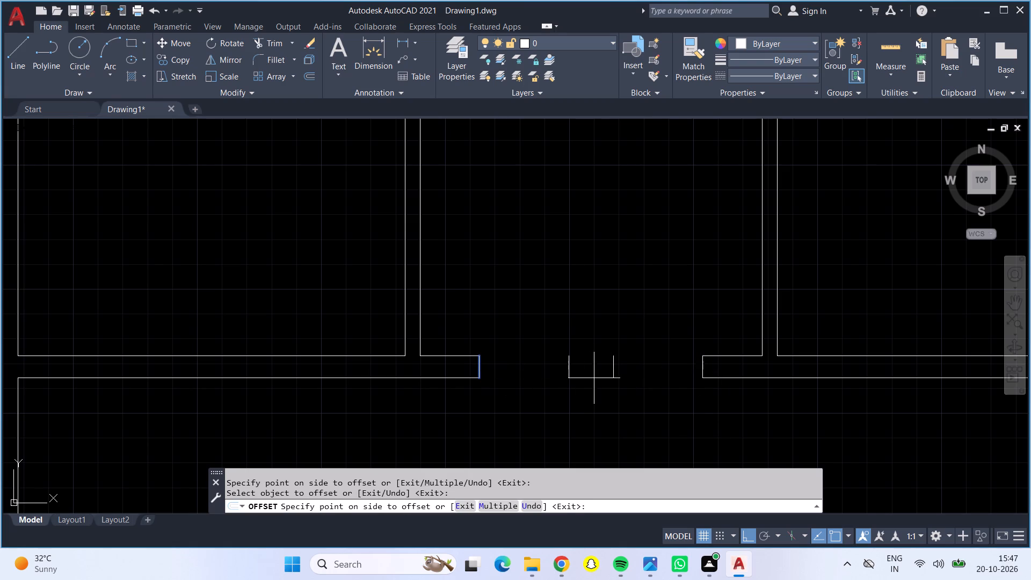
click(594, 368)
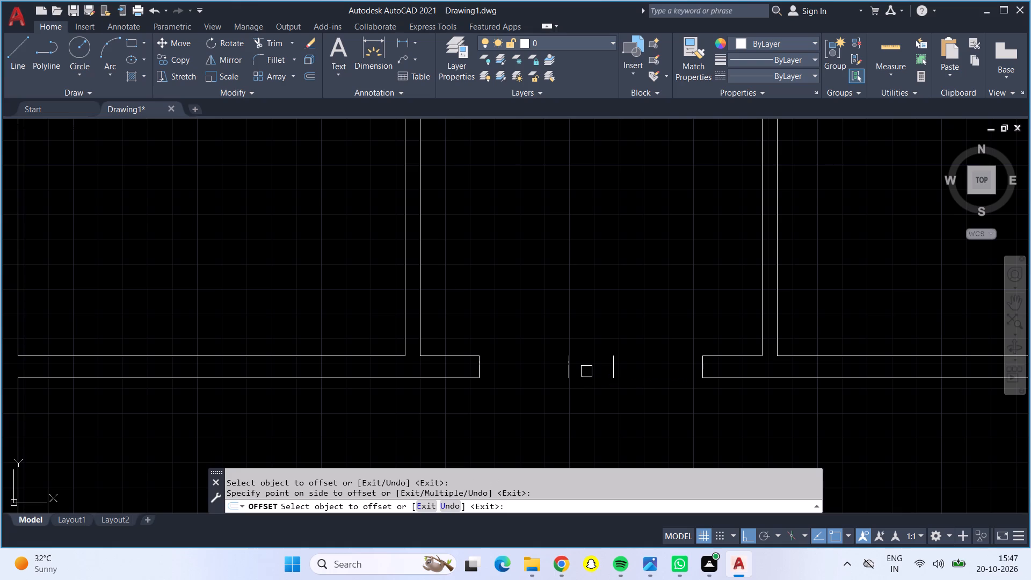
key(Escape)
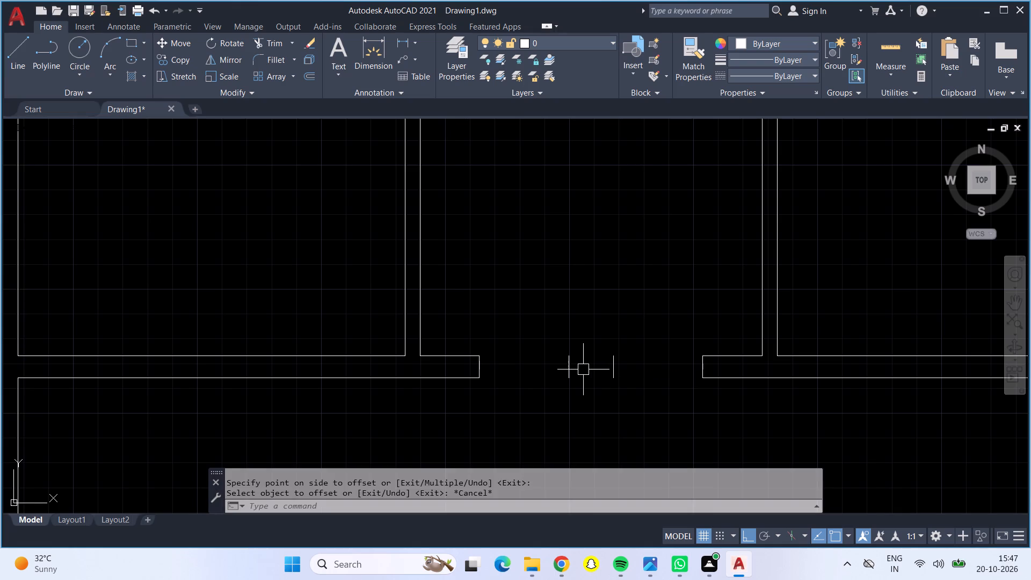
Offset the two new short lines inside the south opening 12" toward each other.
key(o)
key(Return)
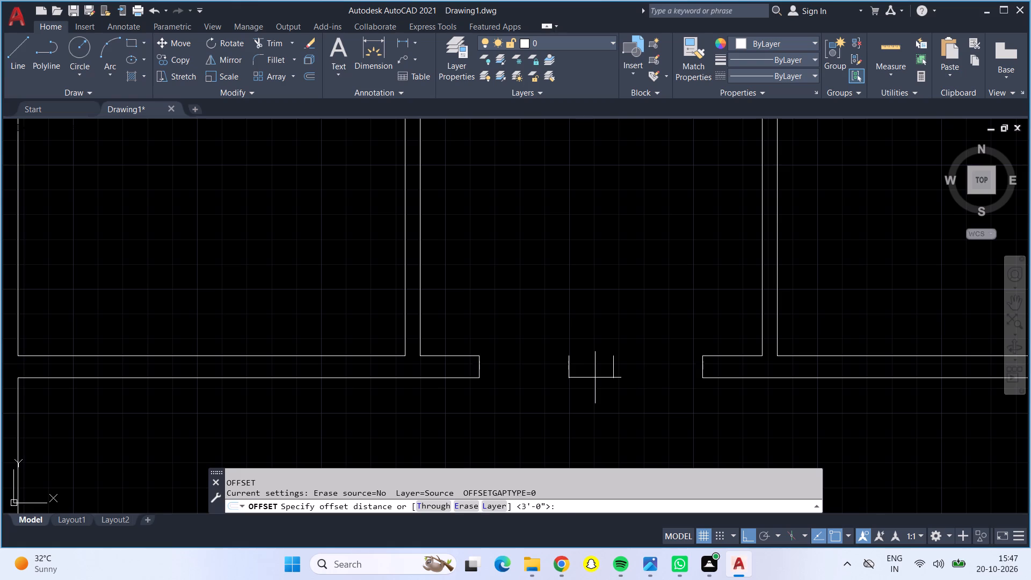
key(1)
key(2)
key(shift+quotedbl)
key(Return)
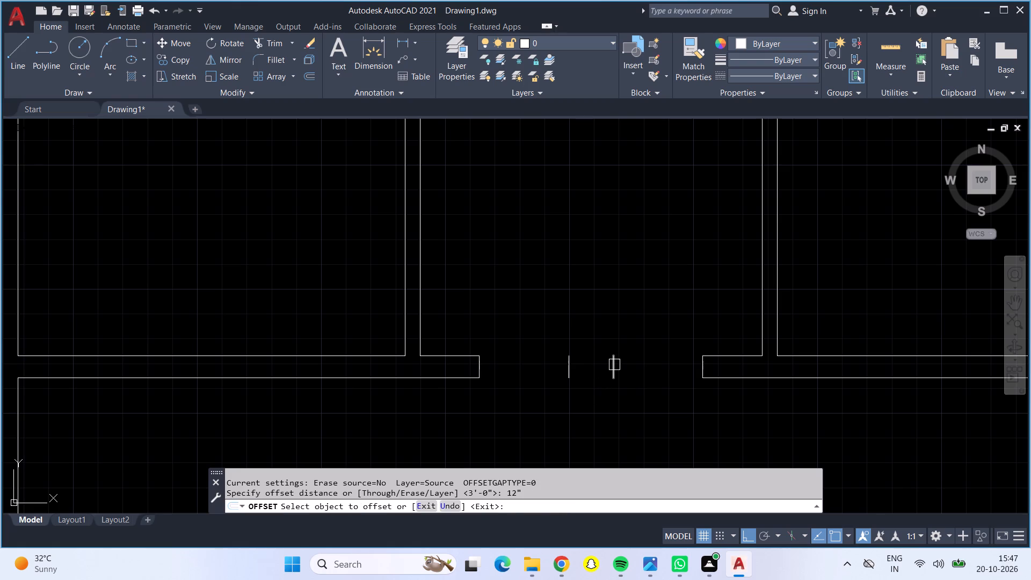
click(615, 363)
click(592, 369)
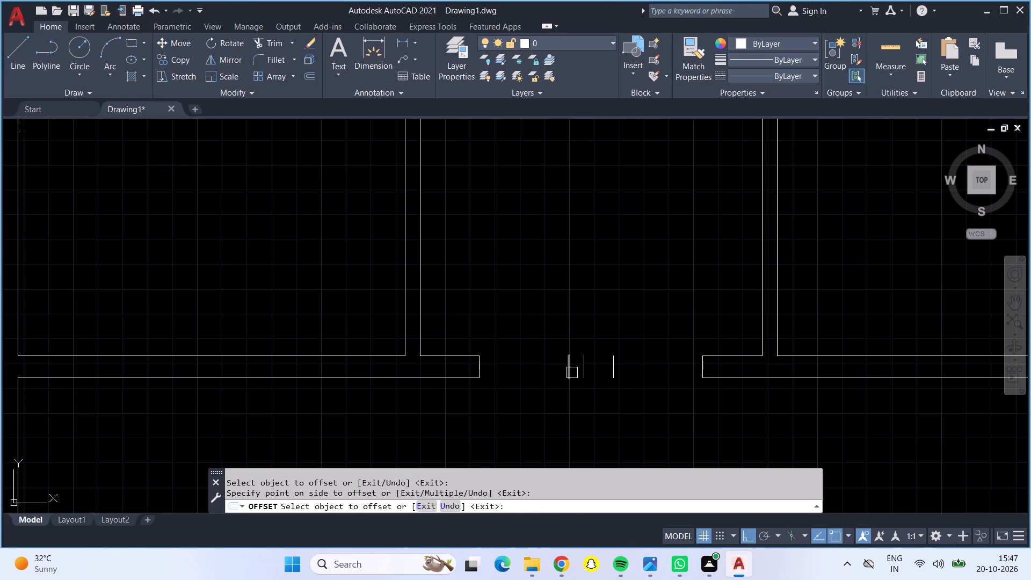
click(570, 369)
click(594, 375)
scroll(592, 371, up, 3)
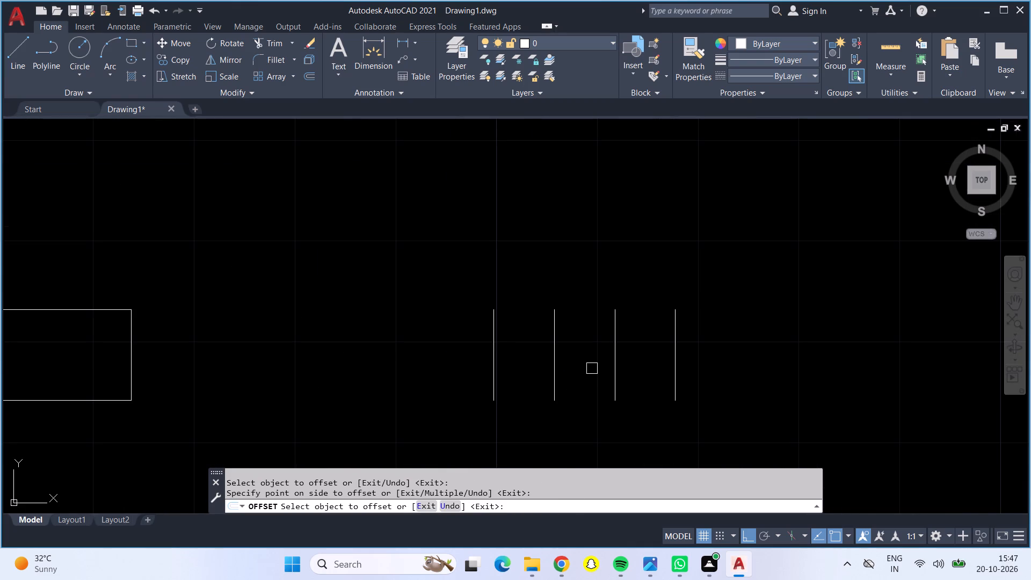
key(Escape)
Offset the two inner helper lines 3" toward each other to mark the centre line of the south opening.
key(o)
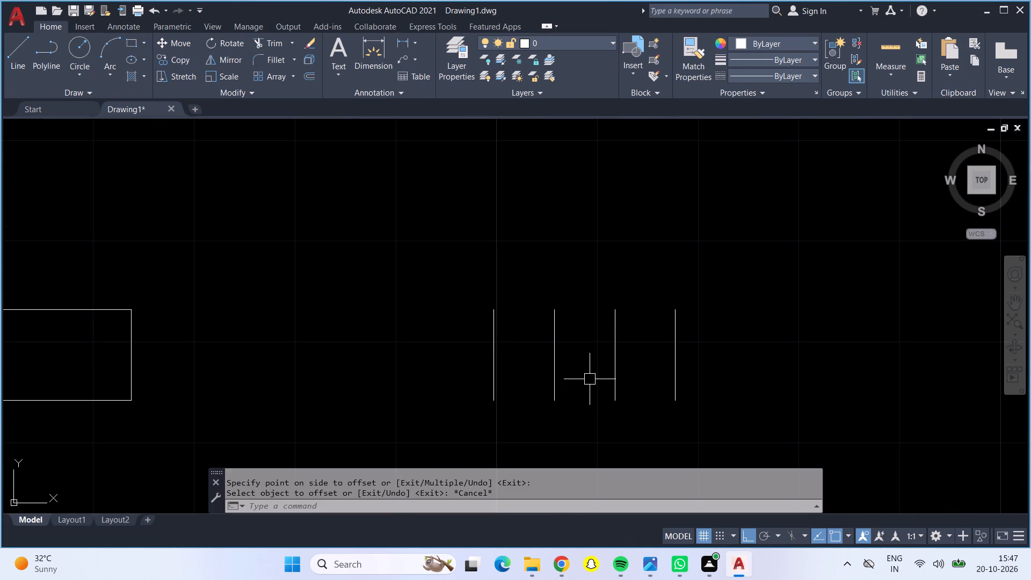
key(Return)
key(3)
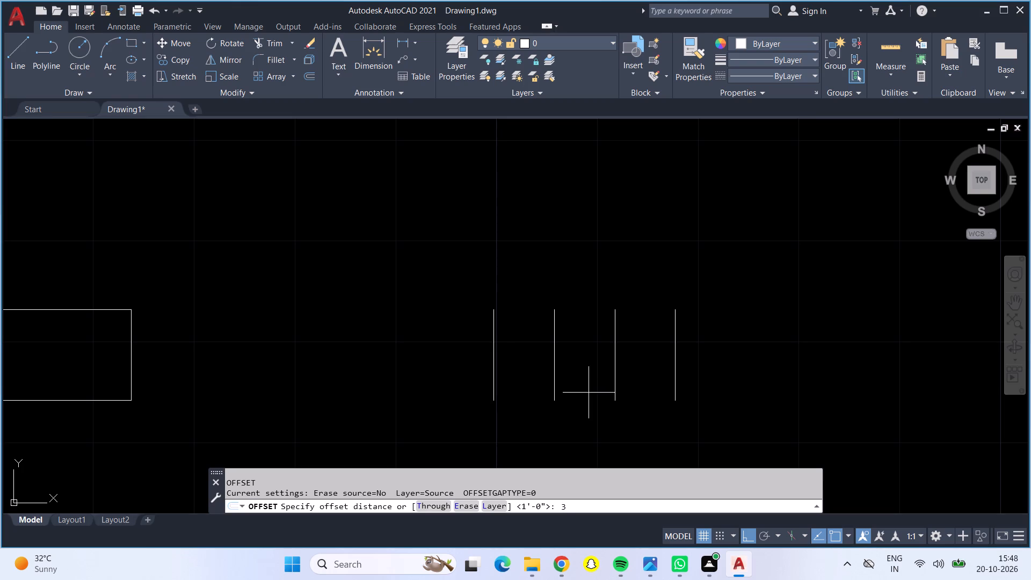
key(shift+quotedbl)
key(Return)
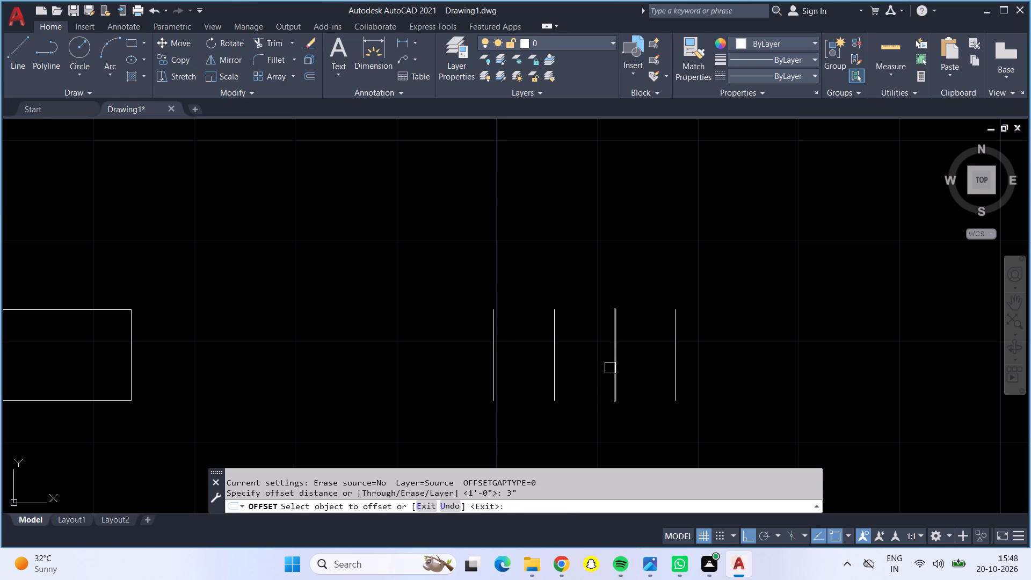
click(612, 370)
click(598, 368)
click(555, 374)
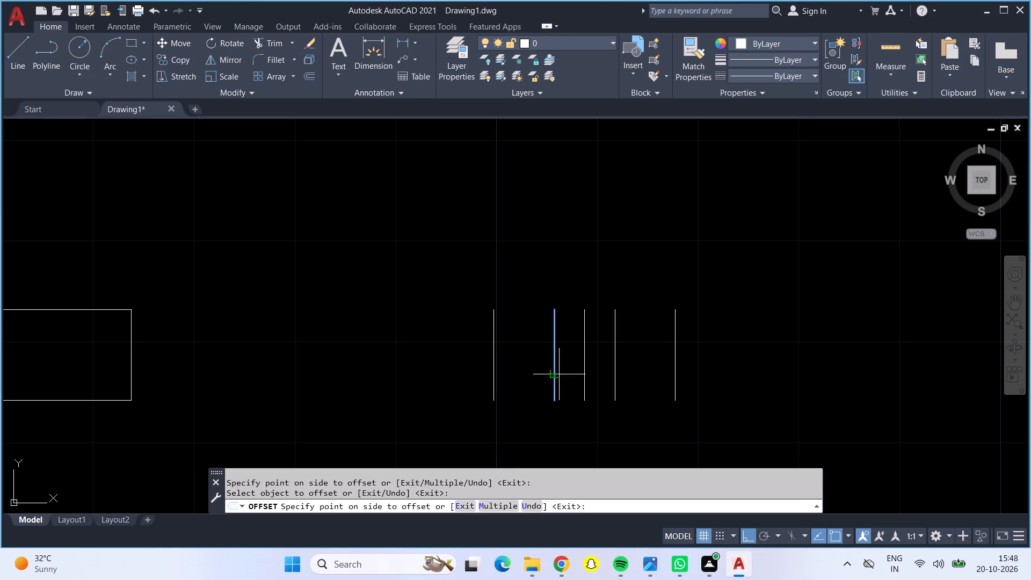
click(604, 381)
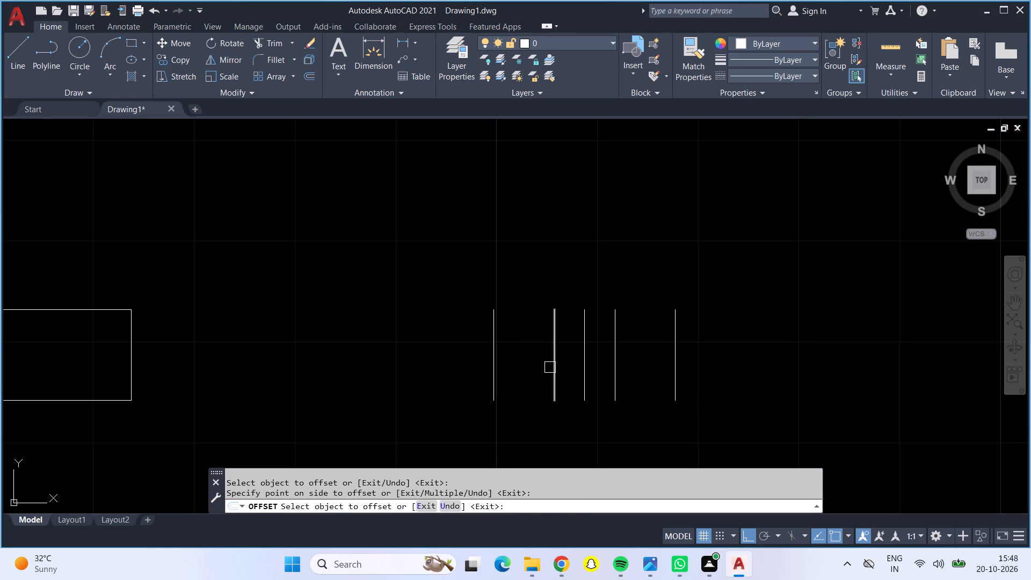
click(550, 367)
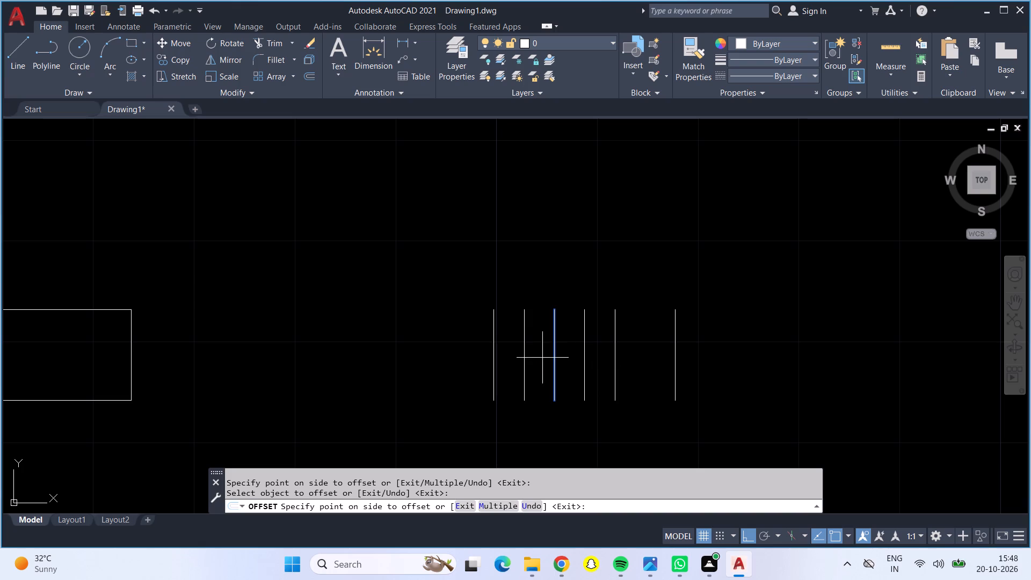
click(593, 374)
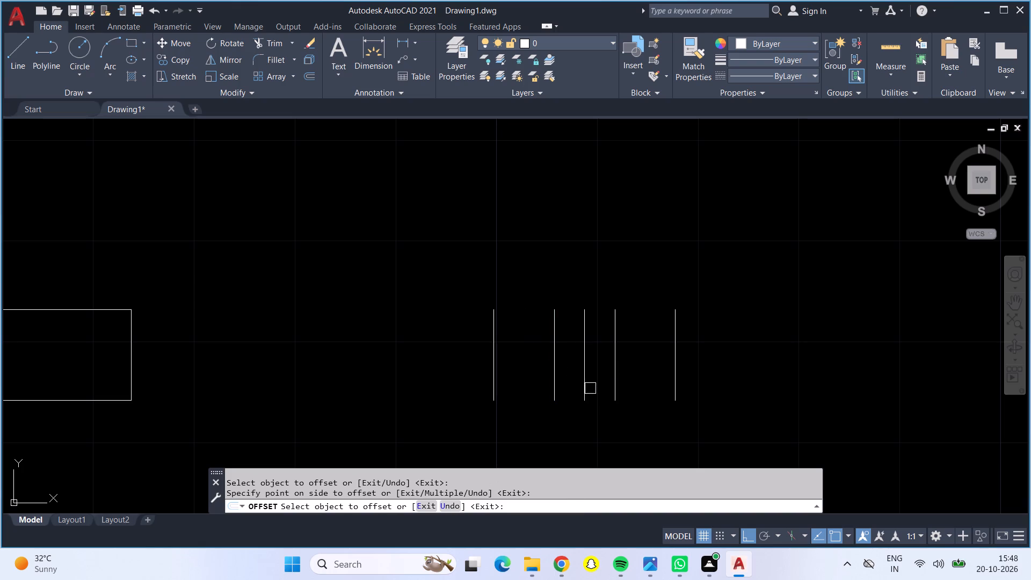
key(Escape)
Remove the four helper lines in the south opening with Trim, keeping only the centre line.
click(230, 40)
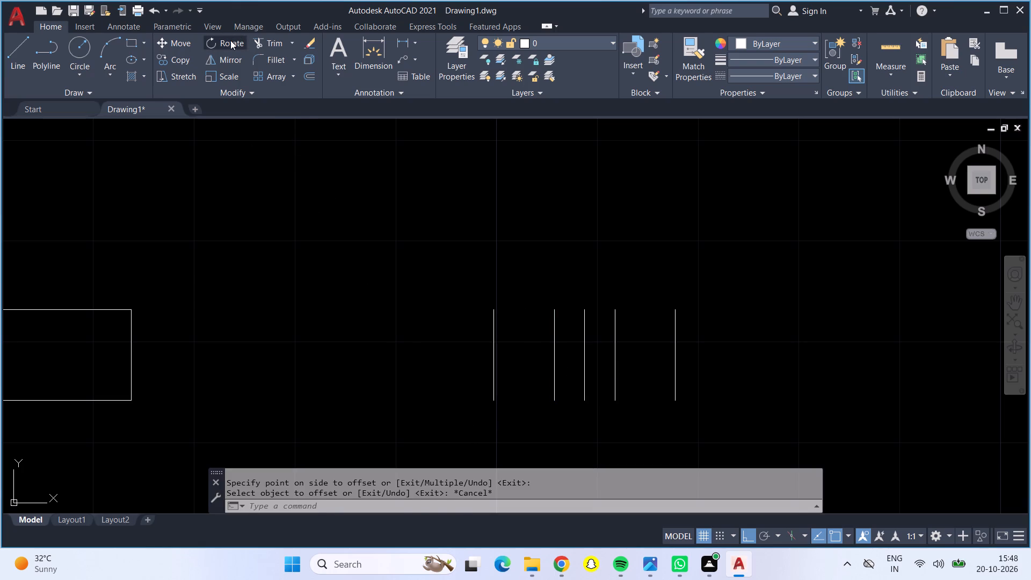
click(268, 46)
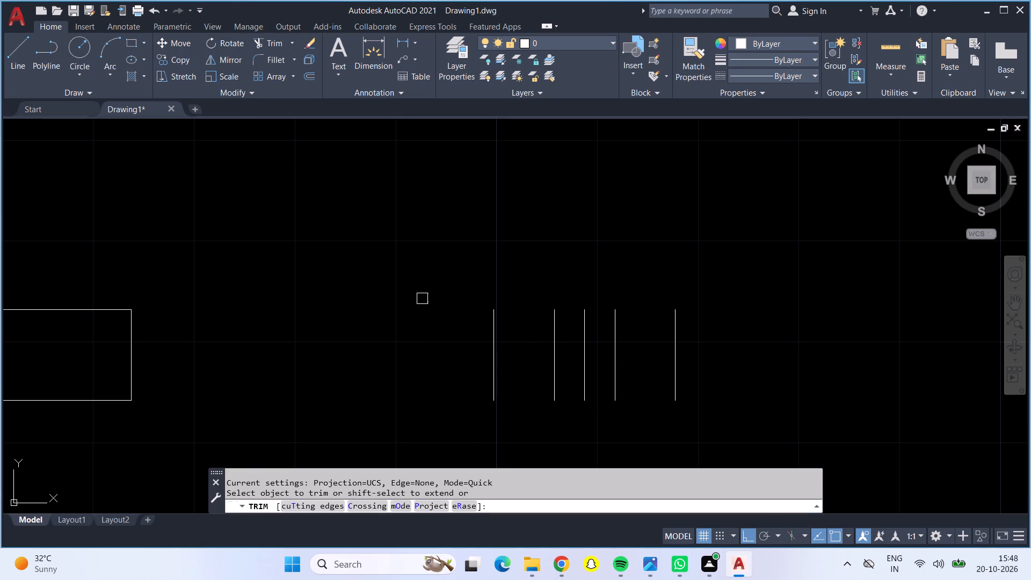
click(490, 365)
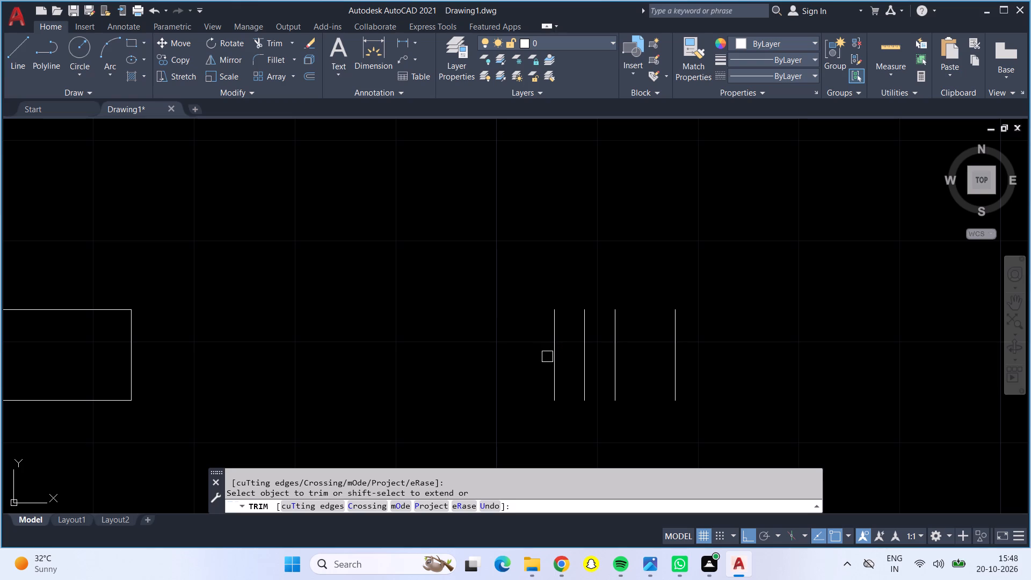
click(551, 357)
click(611, 361)
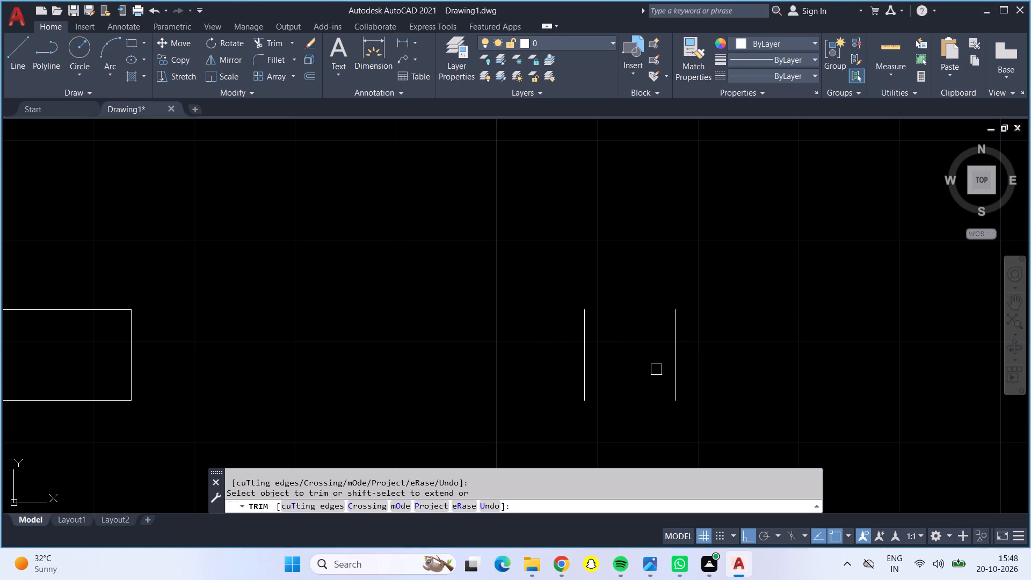
click(670, 370)
click(689, 373)
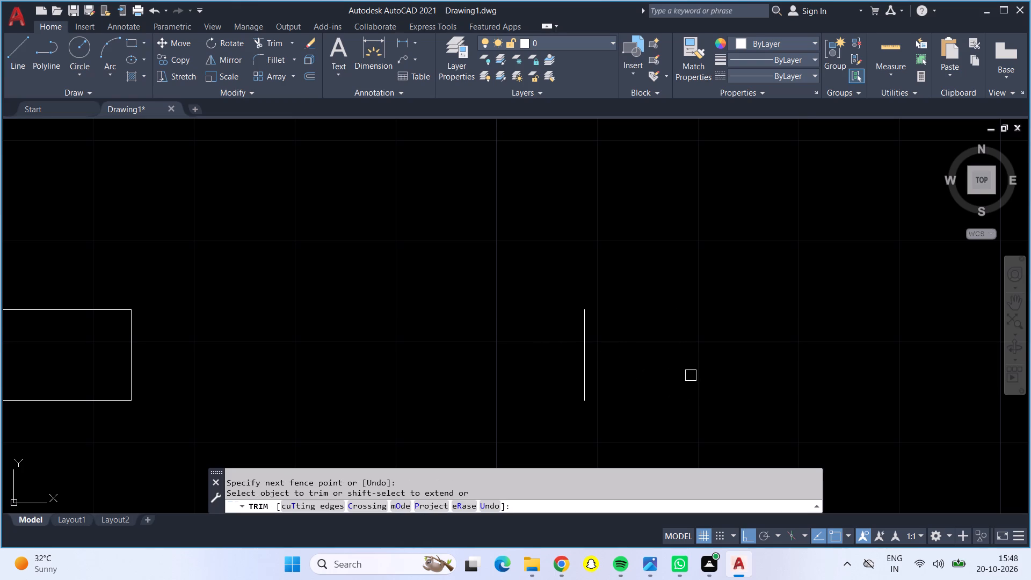
scroll(691, 377, down, 3)
middle_drag(708, 365, 705, 445)
scroll(705, 447, down, 1)
middle_drag(707, 429, 698, 372)
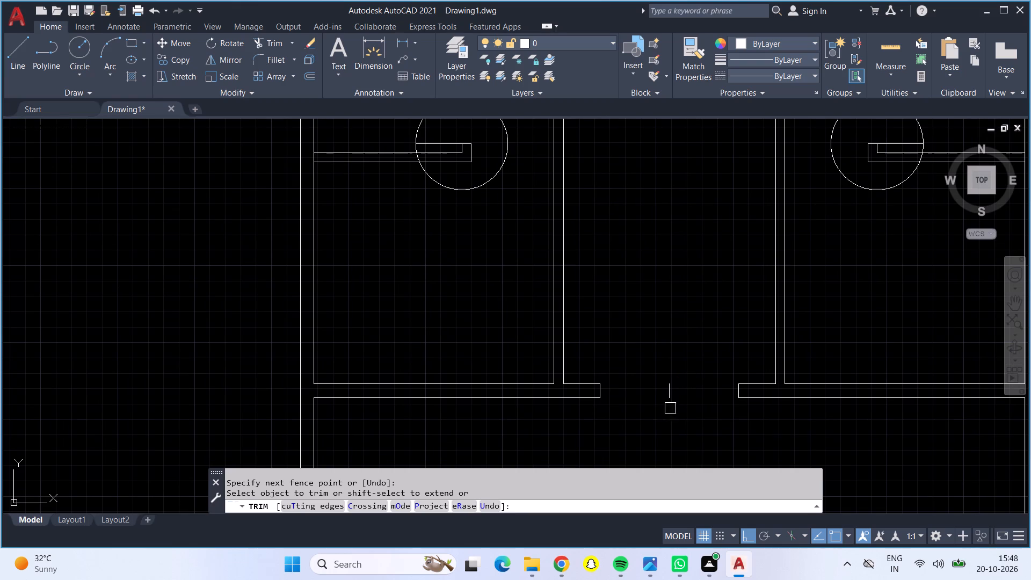
scroll(678, 395, up, 2)
key(Escape)
Draw two door-swing circles of about 3'-9" radius from the north corners of both opening ends to the centre line.
scroll(693, 427, down, 1)
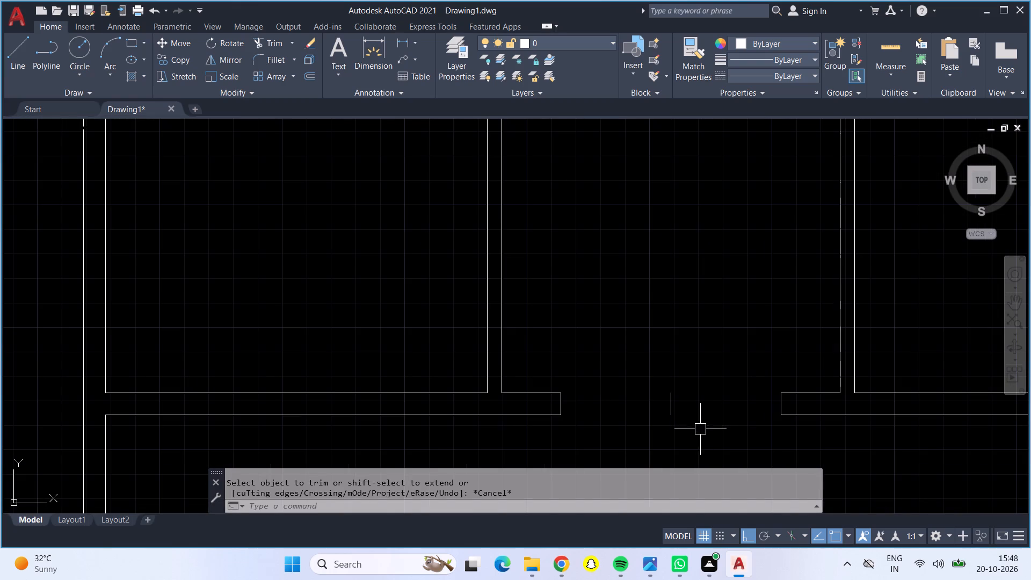
click(74, 48)
click(557, 396)
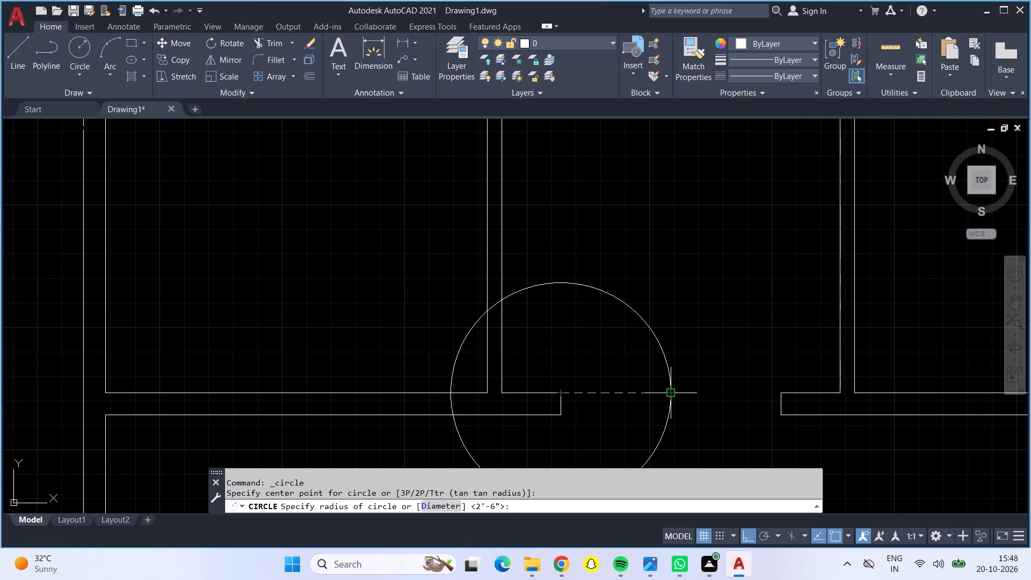
click(669, 393)
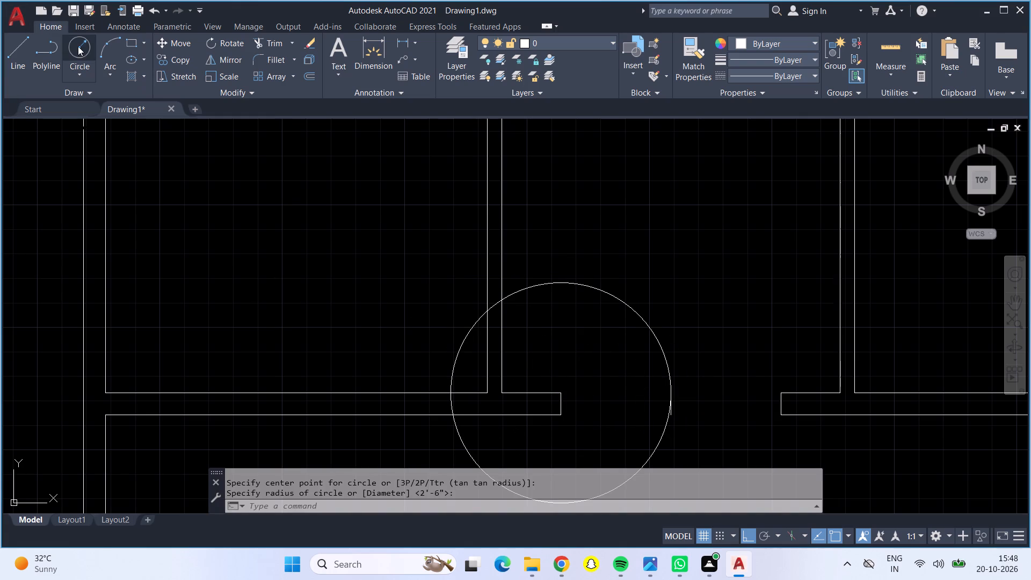
click(78, 46)
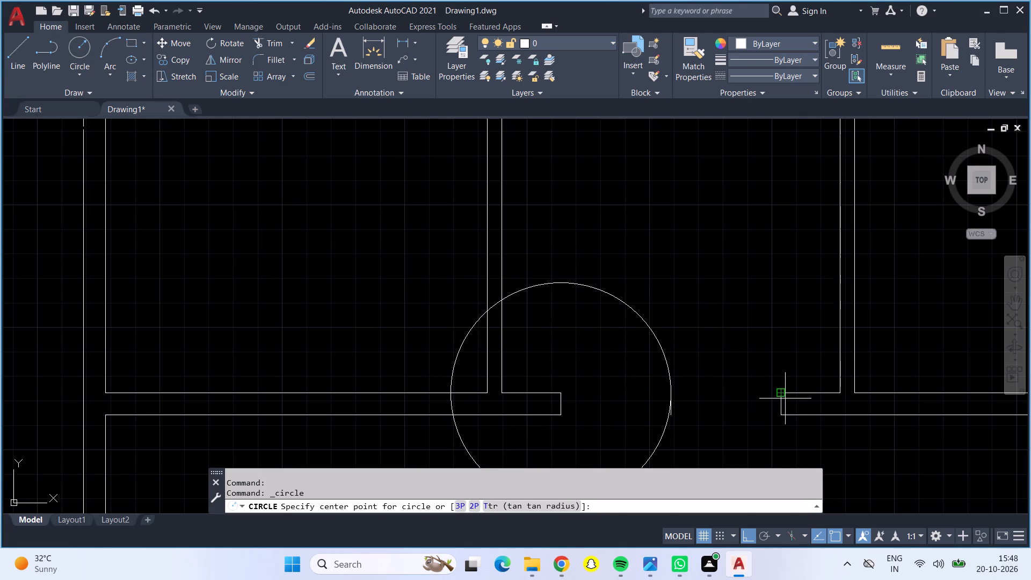
click(780, 393)
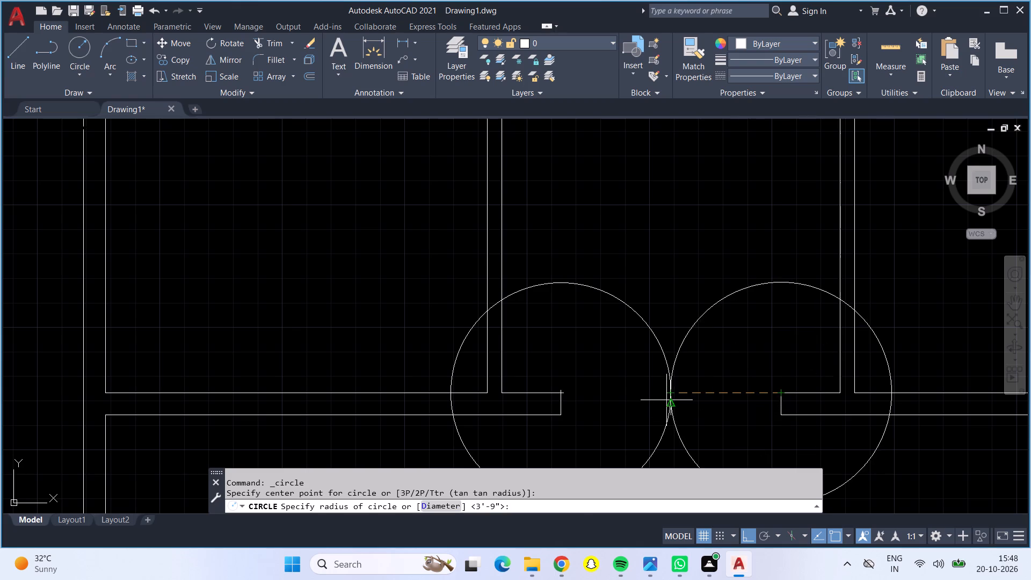
scroll(673, 398, up, 3)
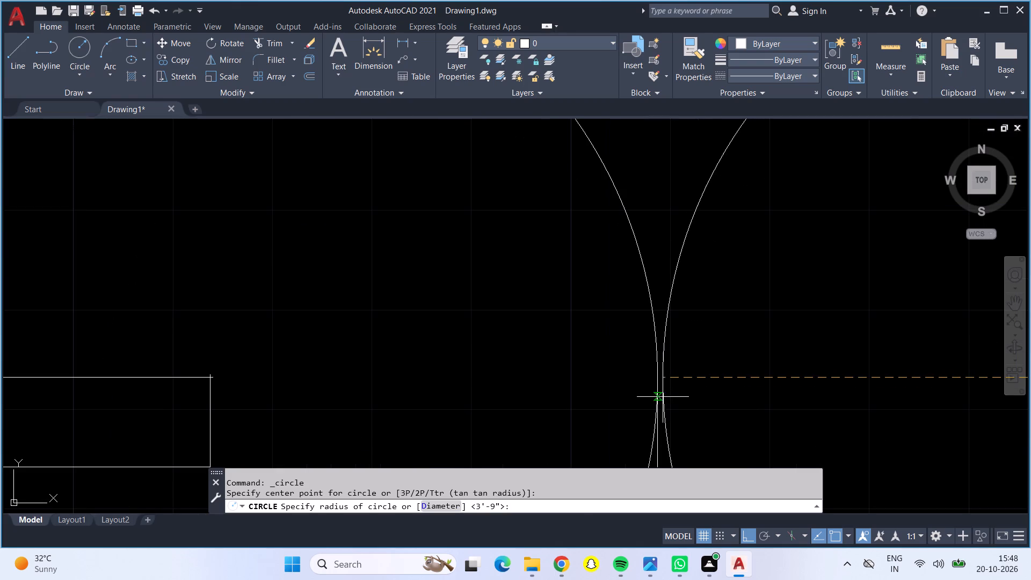
click(657, 397)
scroll(689, 395, down, 2)
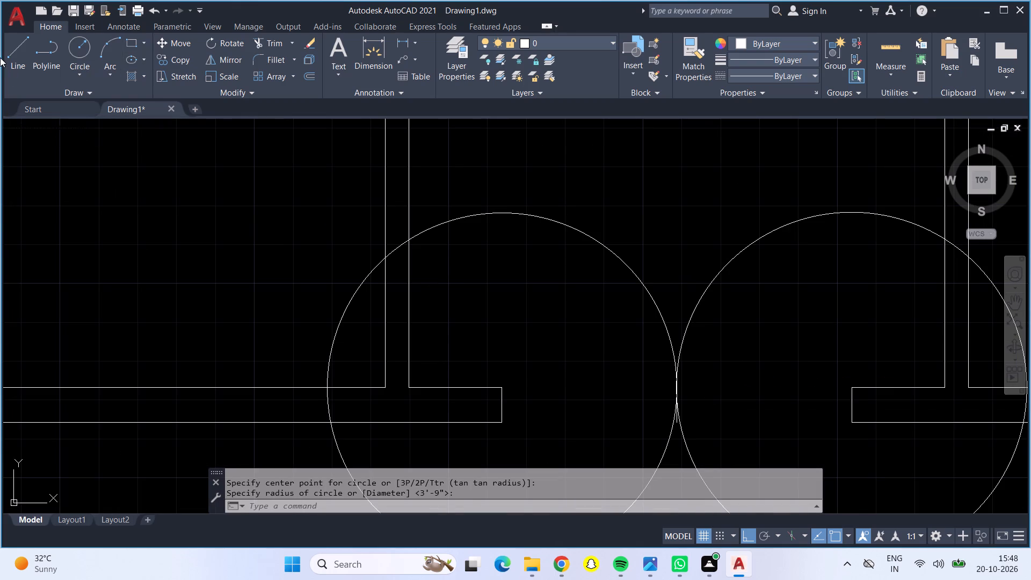
Draw the west door leaf line from the opening's northwest corner straight north to the top of its swing circle.
click(13, 57)
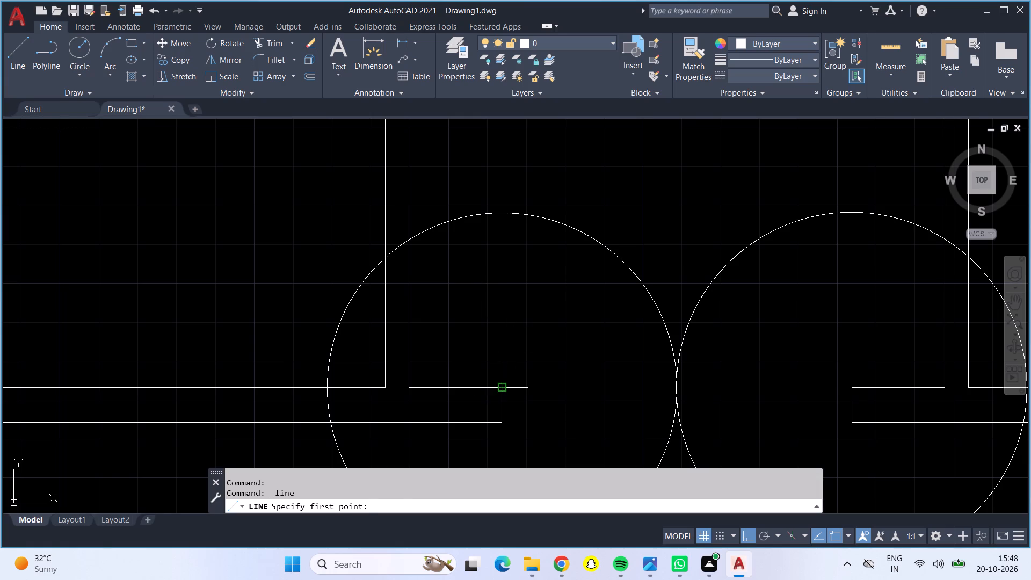
click(499, 387)
click(498, 215)
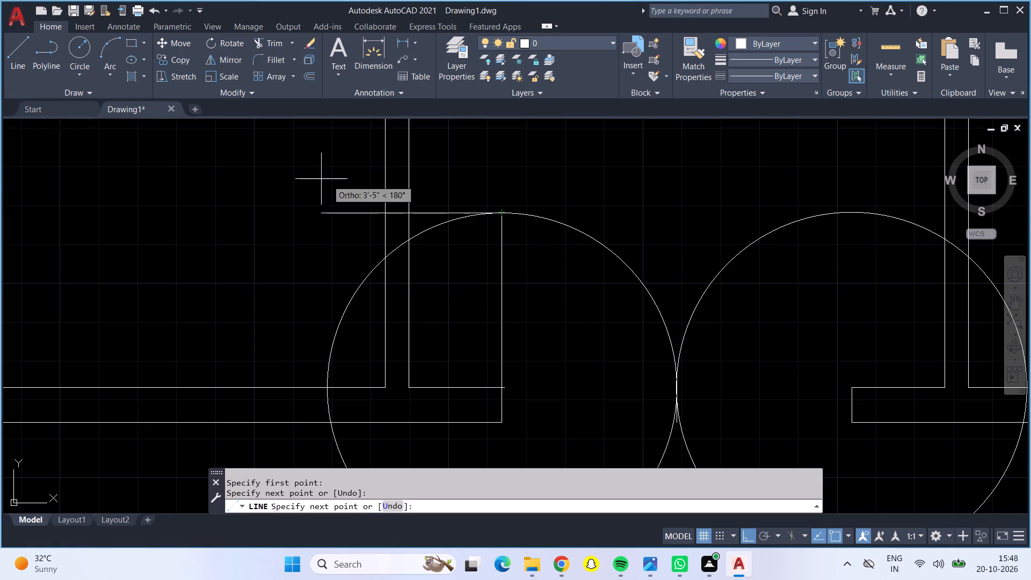
key(Escape)
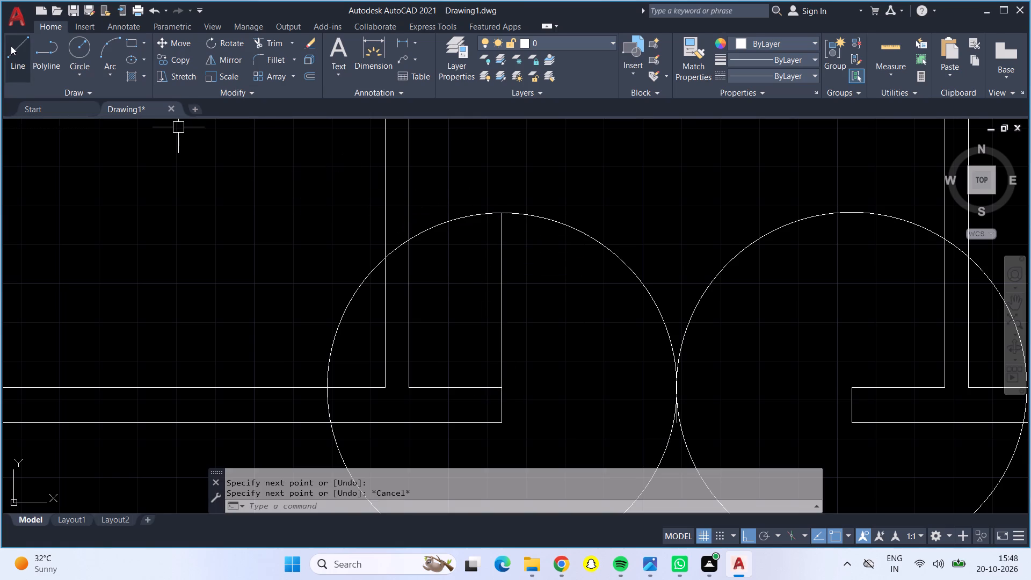
Draw the east door leaf line from the opening's northeast corner straight north to the top of its swing circle.
click(11, 47)
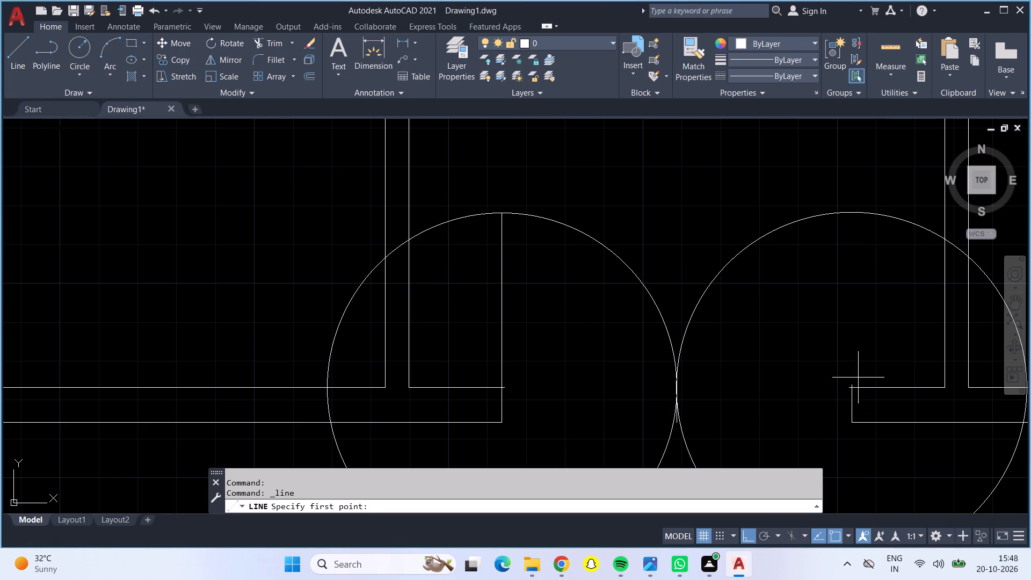
click(851, 388)
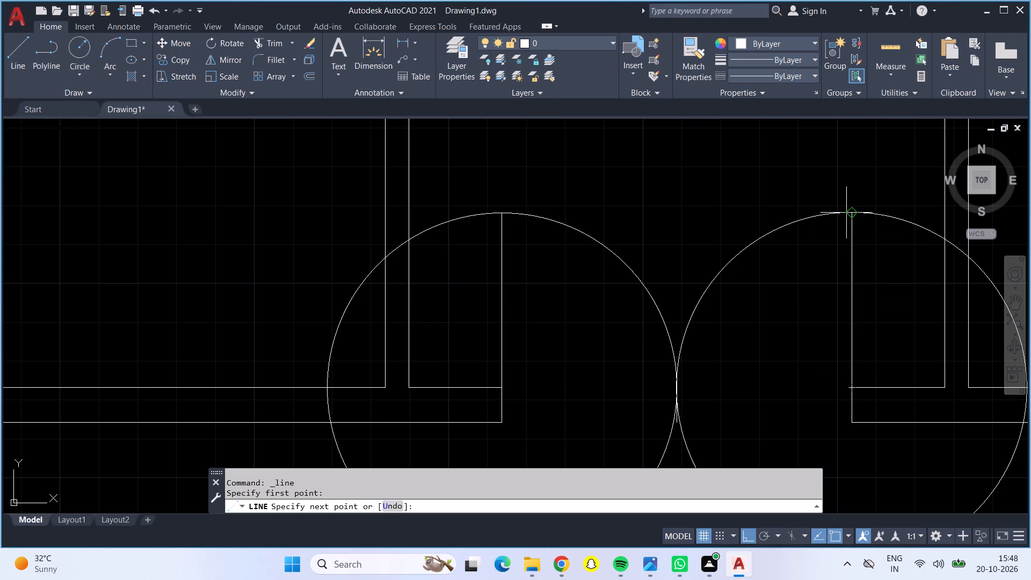
click(852, 210)
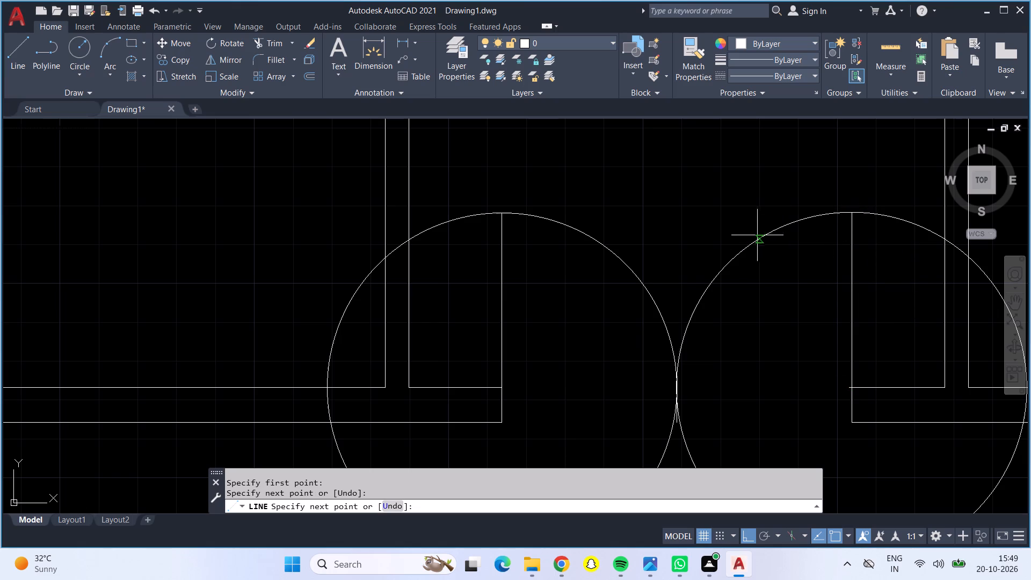
key(Escape)
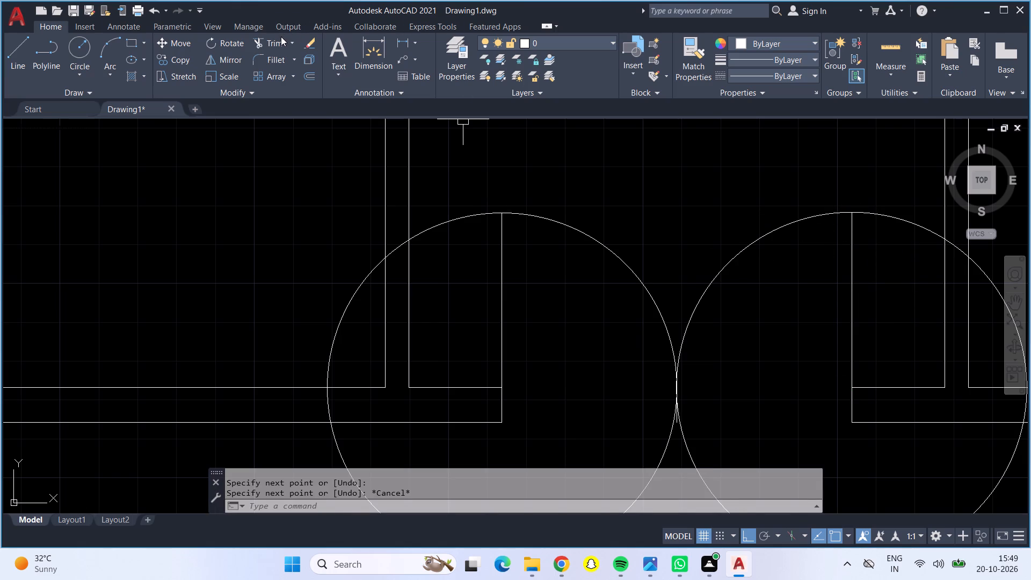
Trim the west door-swing circle down to the quarter arc between the leaf top and the opening's centre line.
click(281, 37)
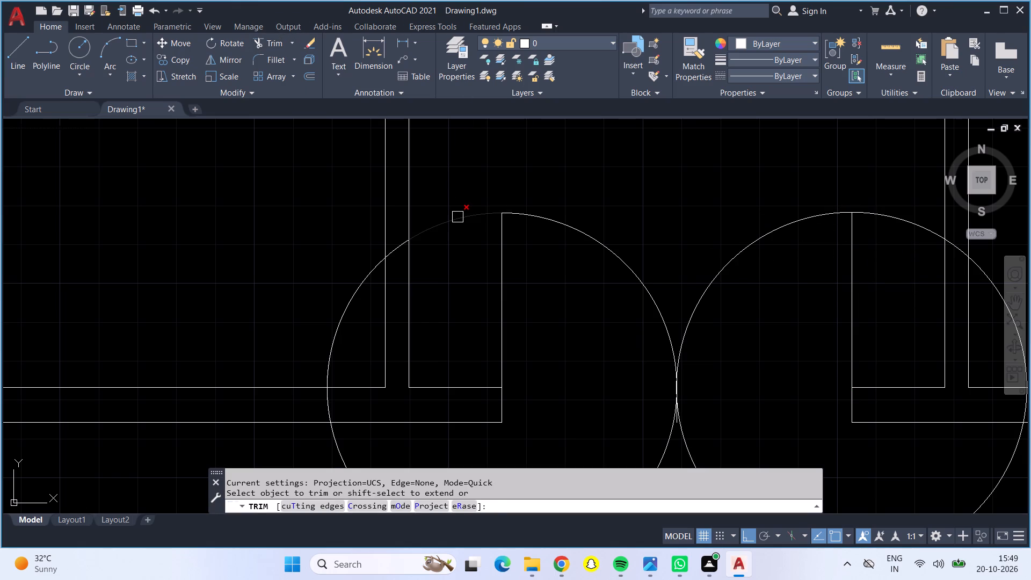
click(458, 217)
click(390, 251)
click(374, 259)
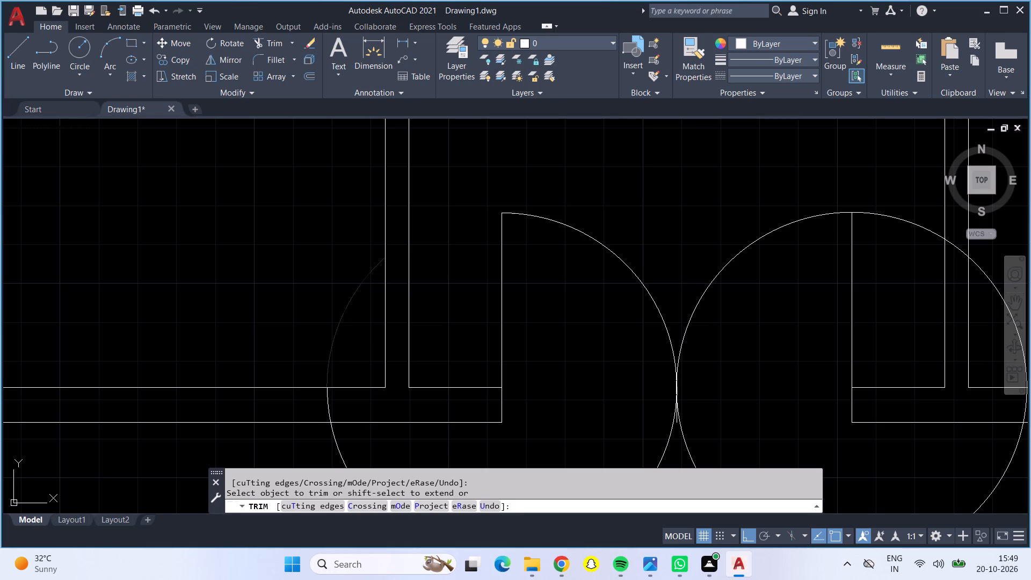
click(331, 400)
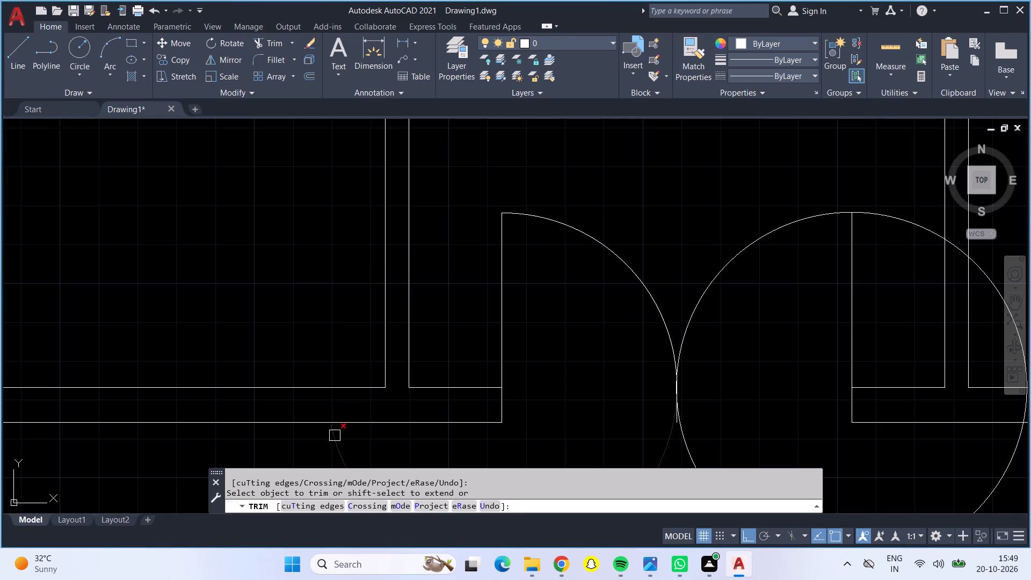
click(335, 437)
Trim the east door-swing circle down to the quarter arc between the leaf top and the opening's centre line.
middle_drag(722, 425, 660, 311)
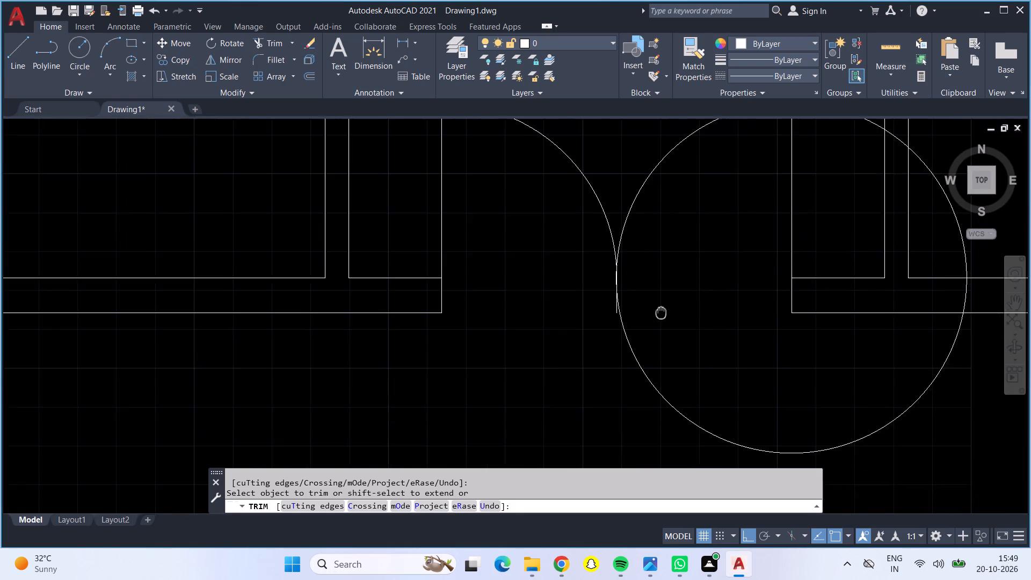
middle_drag(660, 311, 659, 310)
click(635, 358)
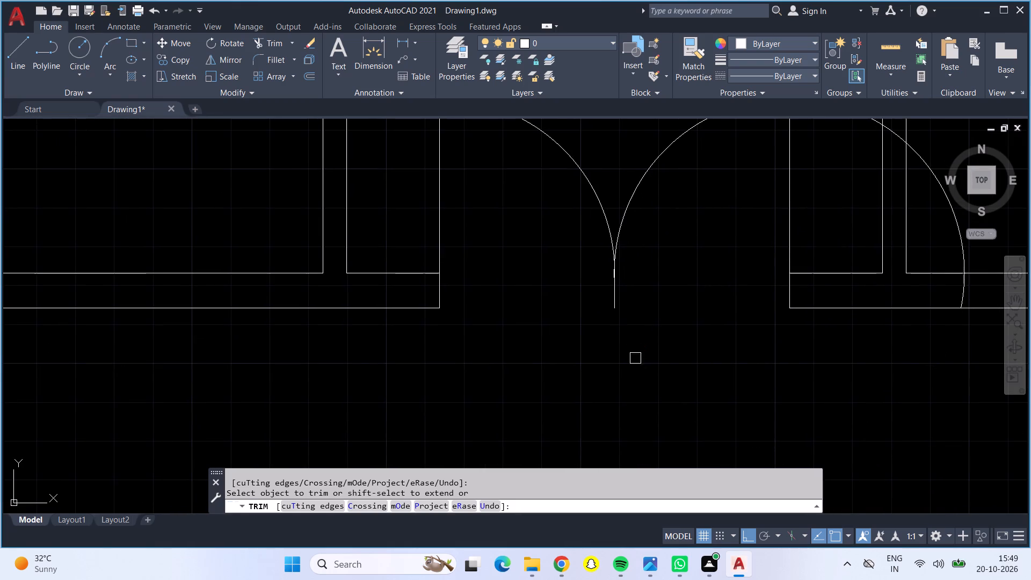
scroll(704, 362, down, 1)
middle_drag(705, 362, 564, 438)
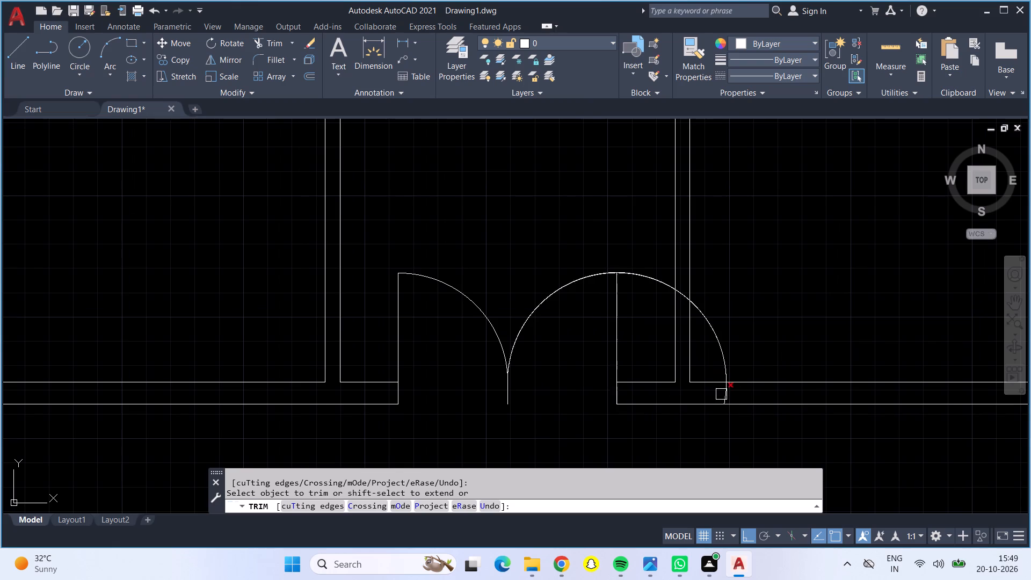
click(727, 393)
click(730, 367)
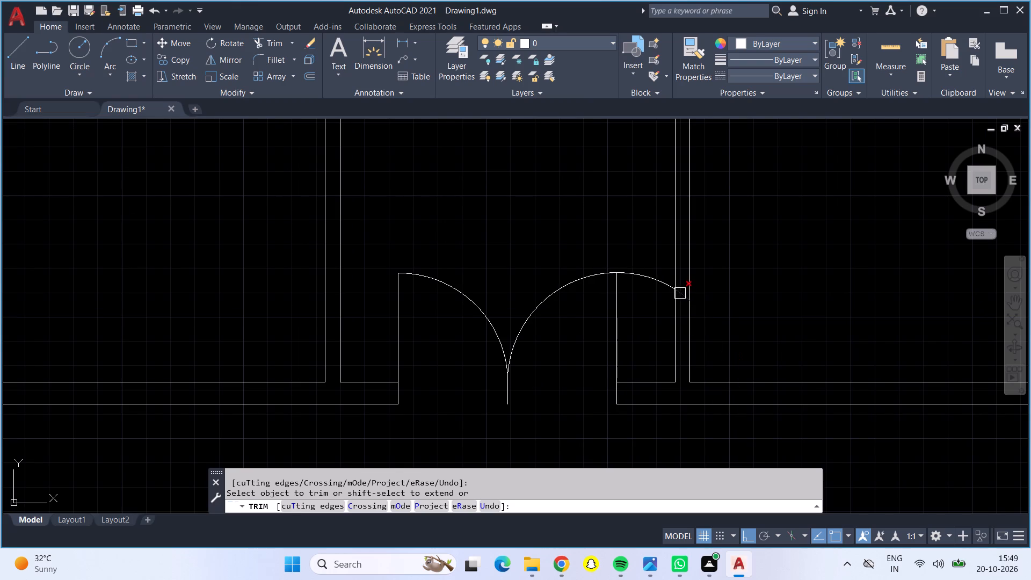
click(680, 293)
drag(667, 285, 660, 285)
Trim the overlapping arc and line remnants where the two door swings meet at the centre line.
scroll(525, 400, up, 3)
scroll(457, 388, up, 1)
scroll(457, 388, down, 1)
scroll(457, 388, up, 1)
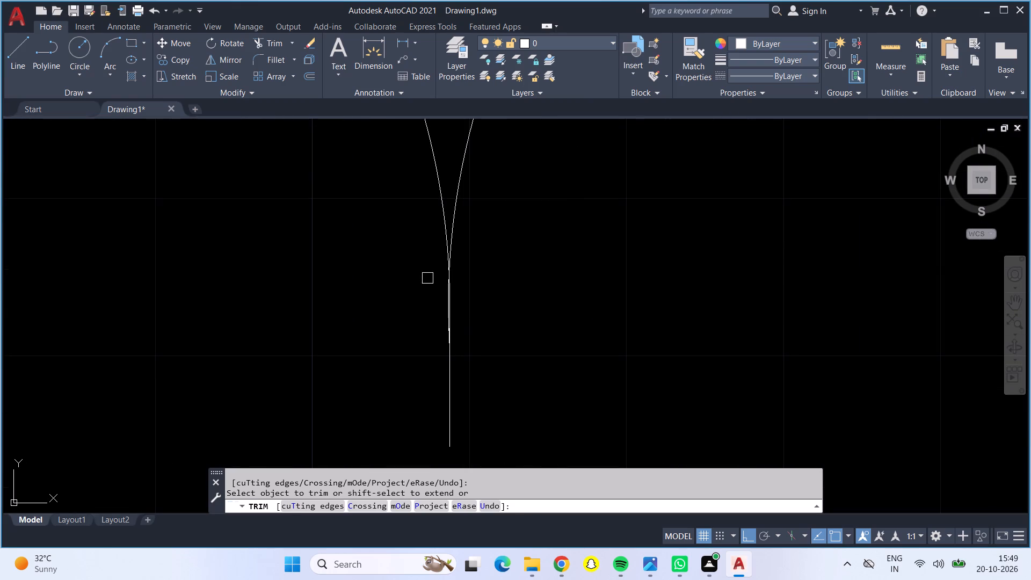
scroll(427, 270, down, 1)
scroll(428, 263, up, 2)
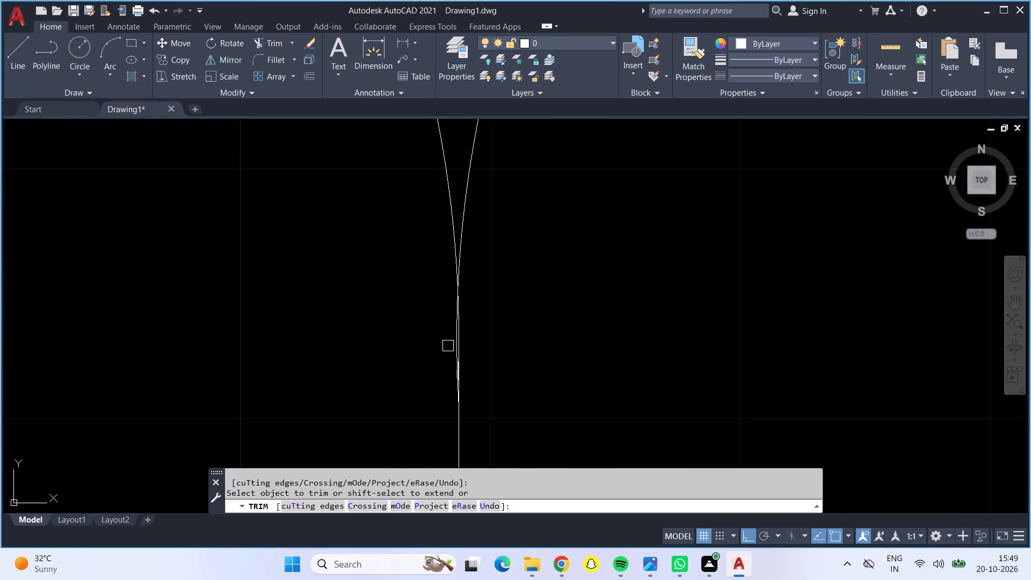
click(454, 345)
click(454, 393)
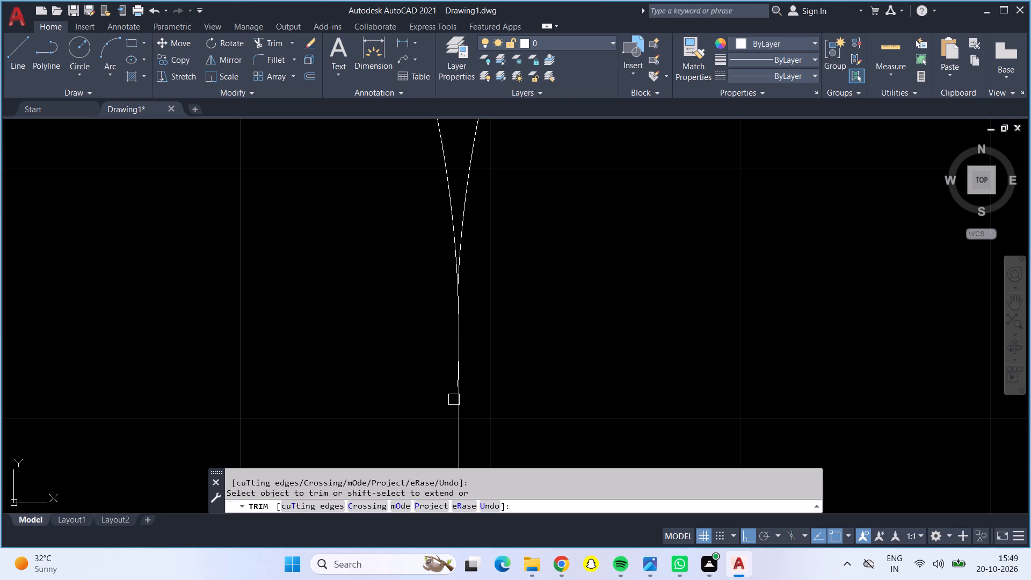
click(462, 407)
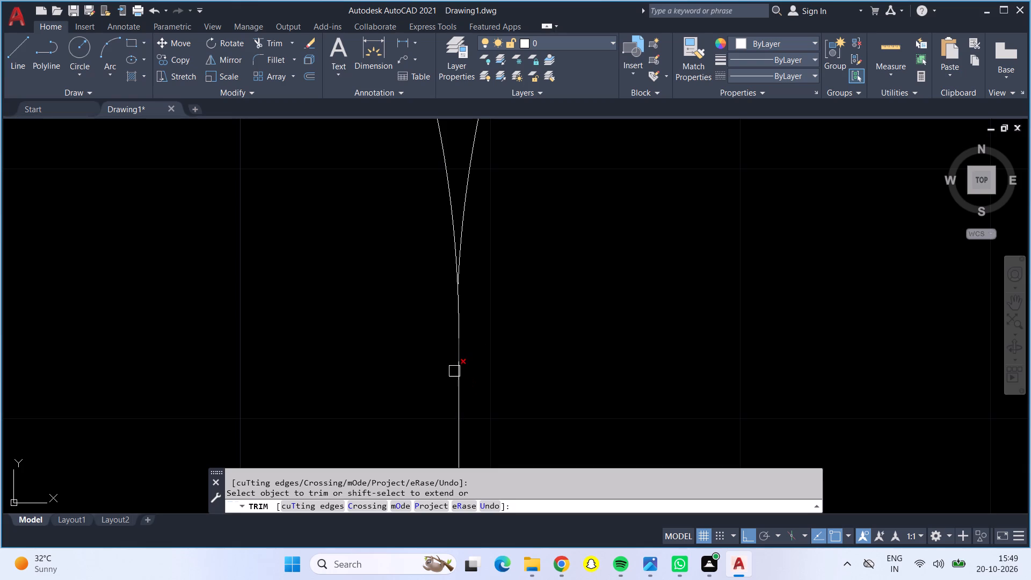
click(454, 371)
scroll(485, 380, down, 2)
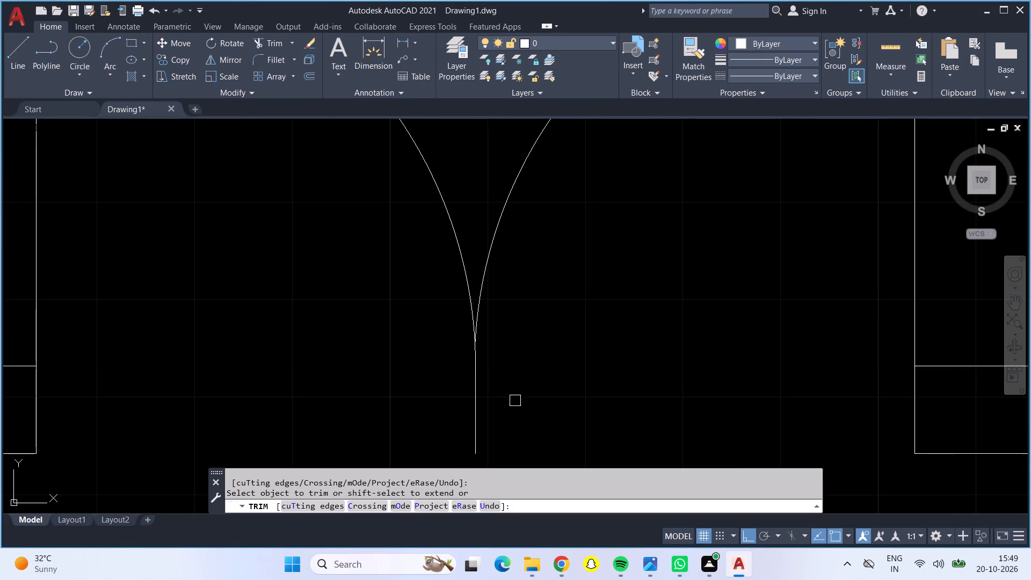
scroll(591, 365, down, 2)
key(Escape)
scroll(607, 332, down, 3)
key(Escape)
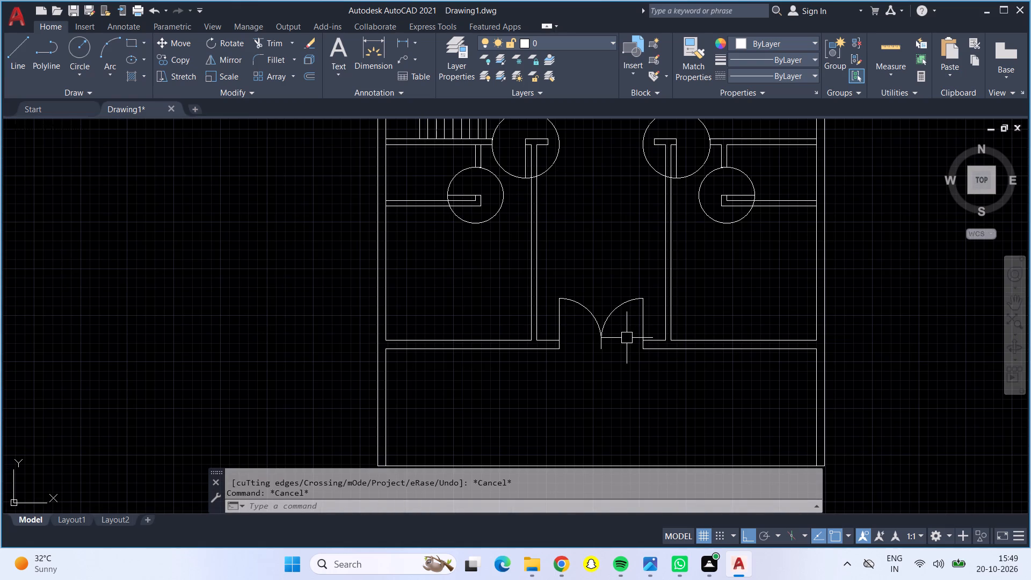
Offset both swing arcs and both door leaf lines of the double door 2" toward the inside of each leaf.
key(o)
key(Return)
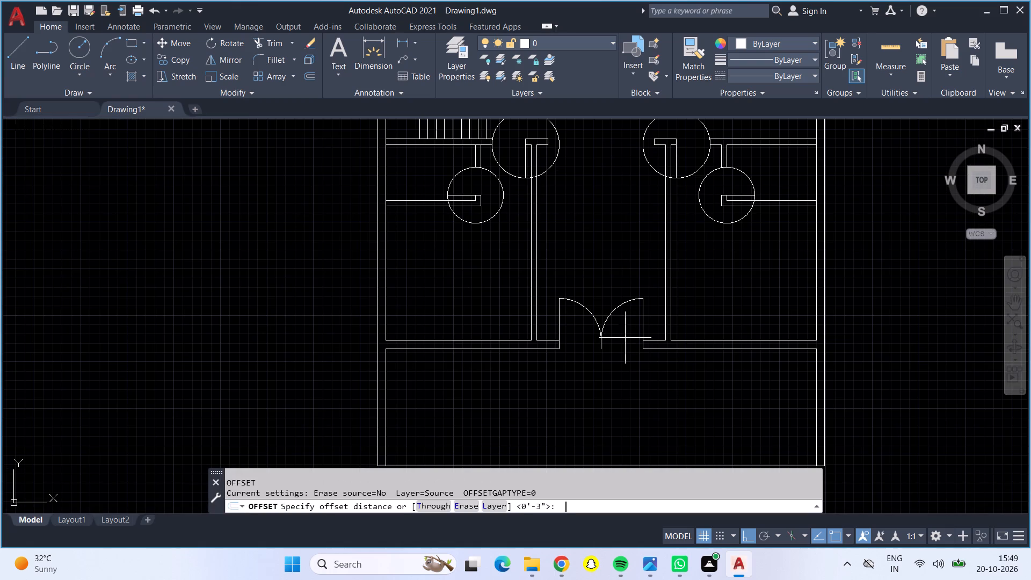
key(2)
key(shift+quotedbl)
key(Return)
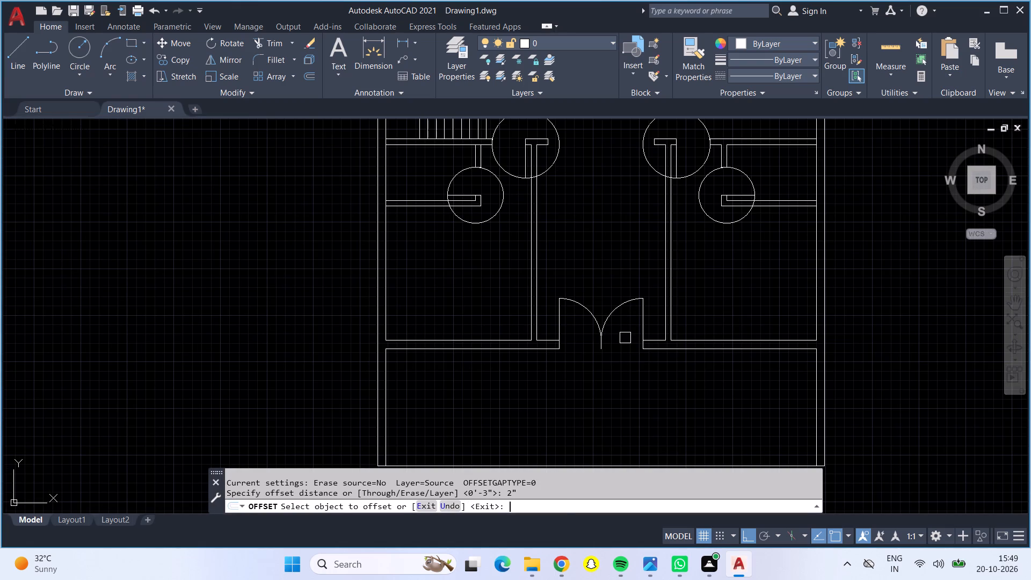
click(612, 321)
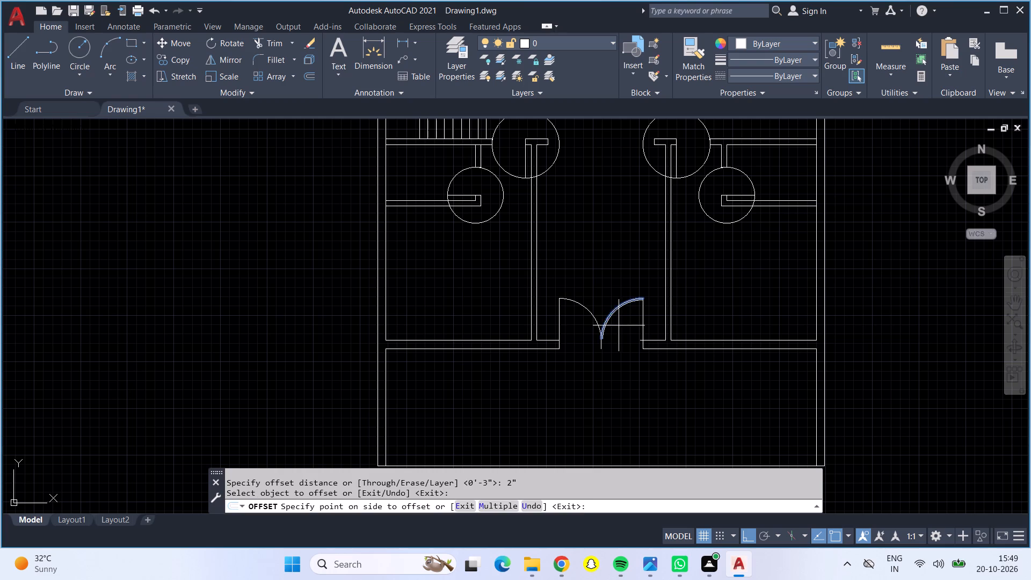
click(619, 325)
click(641, 329)
click(626, 328)
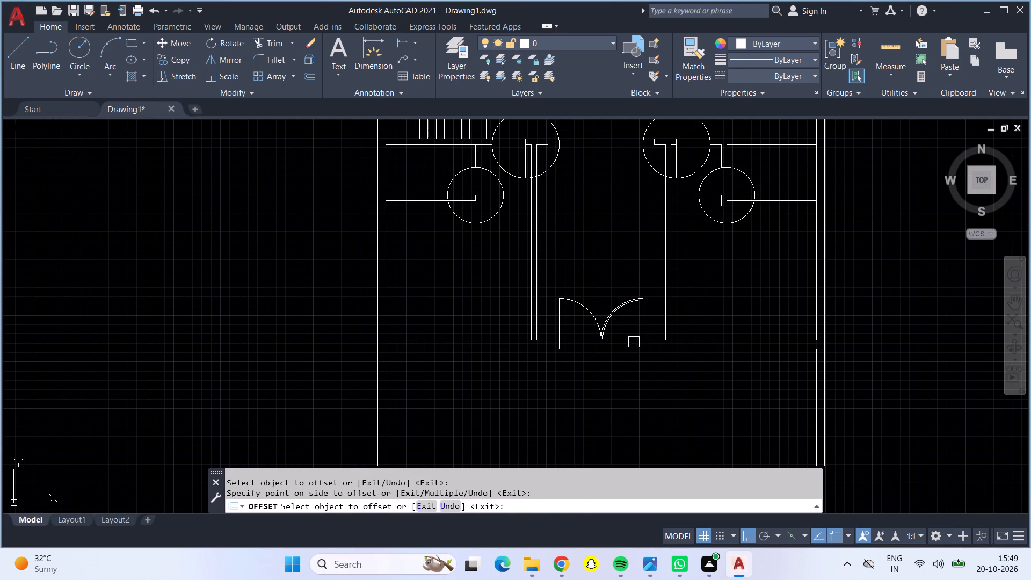
click(582, 308)
click(576, 333)
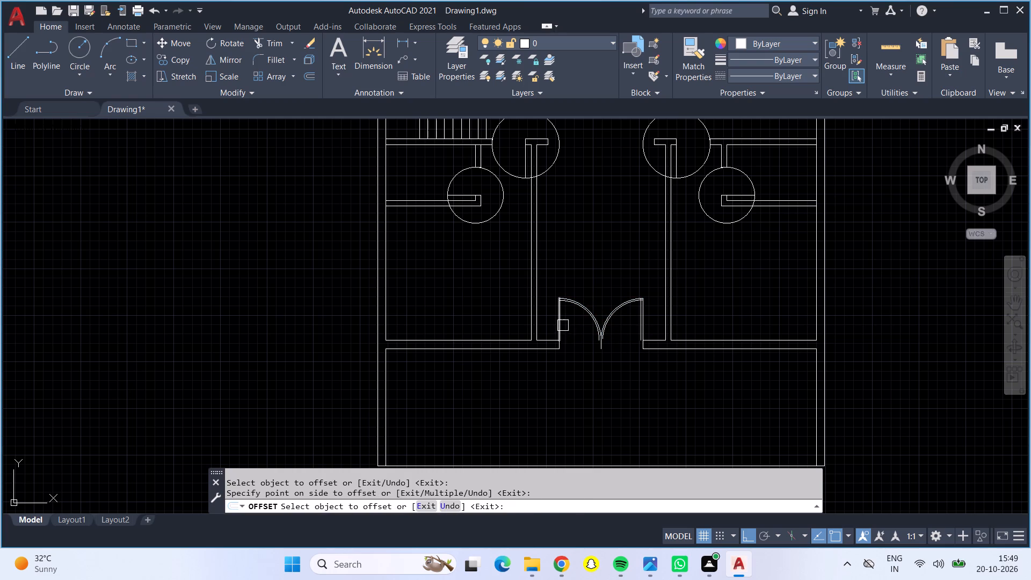
click(563, 325)
click(567, 328)
Offset the short wall-end lines on both sides of the south opening 2" into the opening.
scroll(558, 339, up, 3)
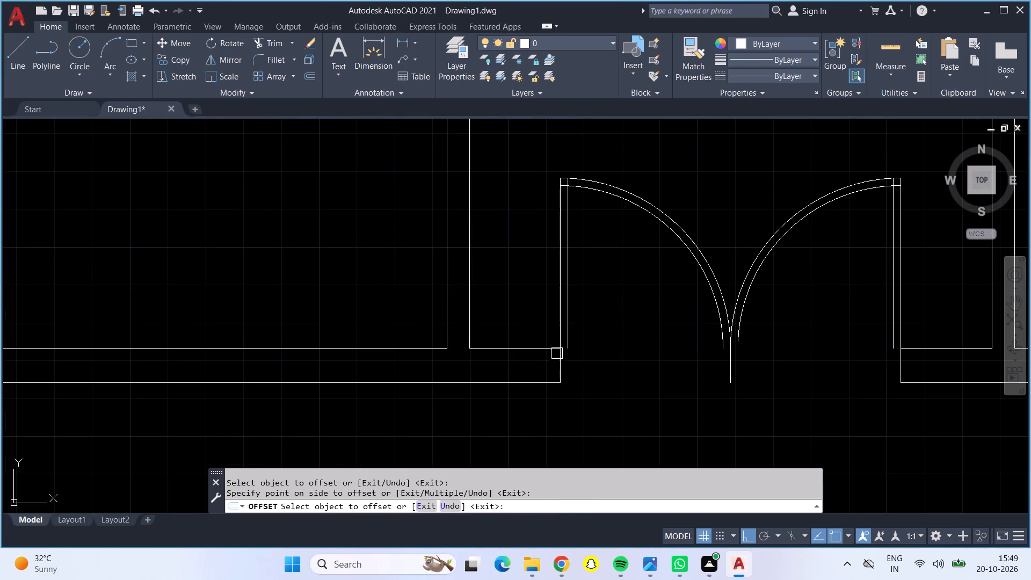
click(557, 368)
click(594, 373)
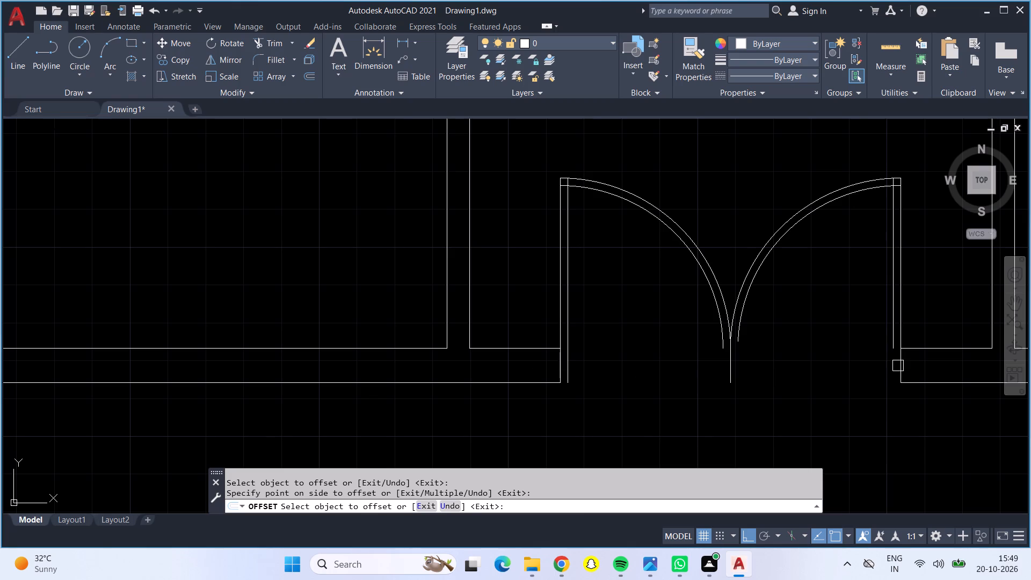
drag(907, 364, 898, 364)
click(902, 369)
drag(862, 363, 853, 363)
Offset the centre line of the south opening 2" to both the east and the west.
click(731, 365)
click(739, 365)
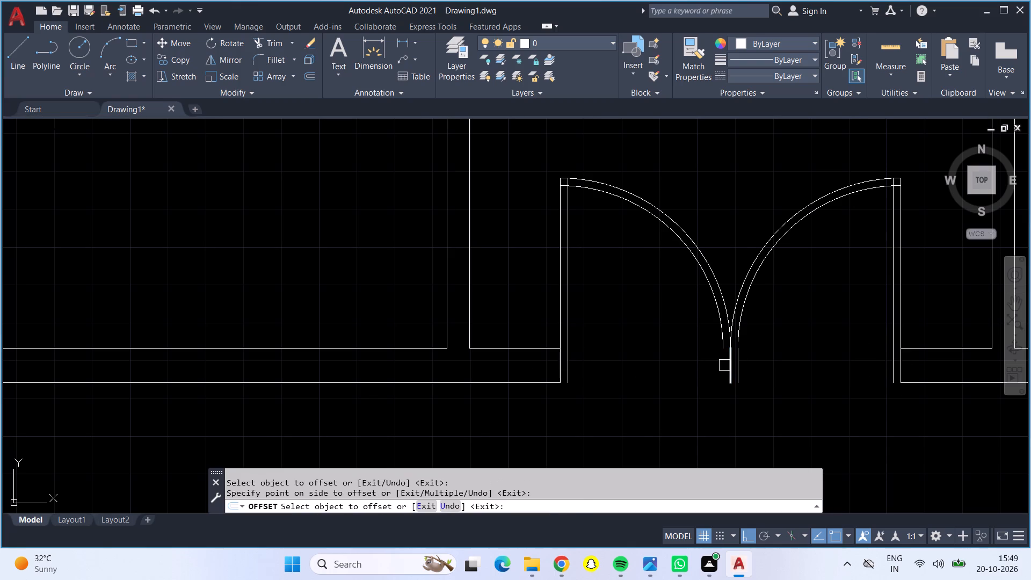
click(729, 365)
click(695, 366)
Offset the leaf line and wall-end line of the door beside the staircase 2" west into its opening.
scroll(740, 195, down, 1)
middle_drag(740, 195, 638, 488)
middle_drag(638, 330, 638, 374)
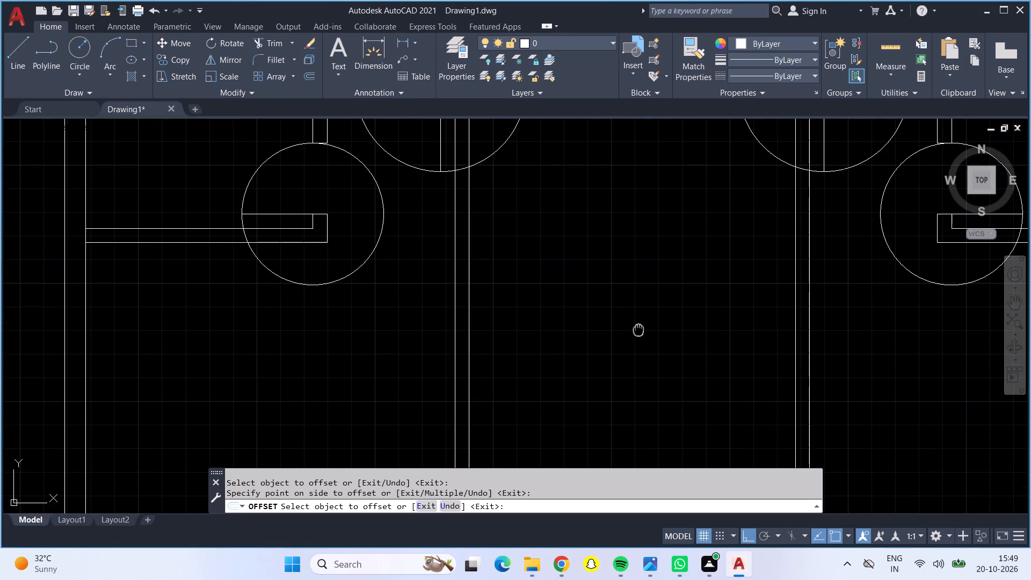
middle_drag(638, 374, 638, 426)
scroll(638, 426, down, 1)
scroll(496, 288, up, 3)
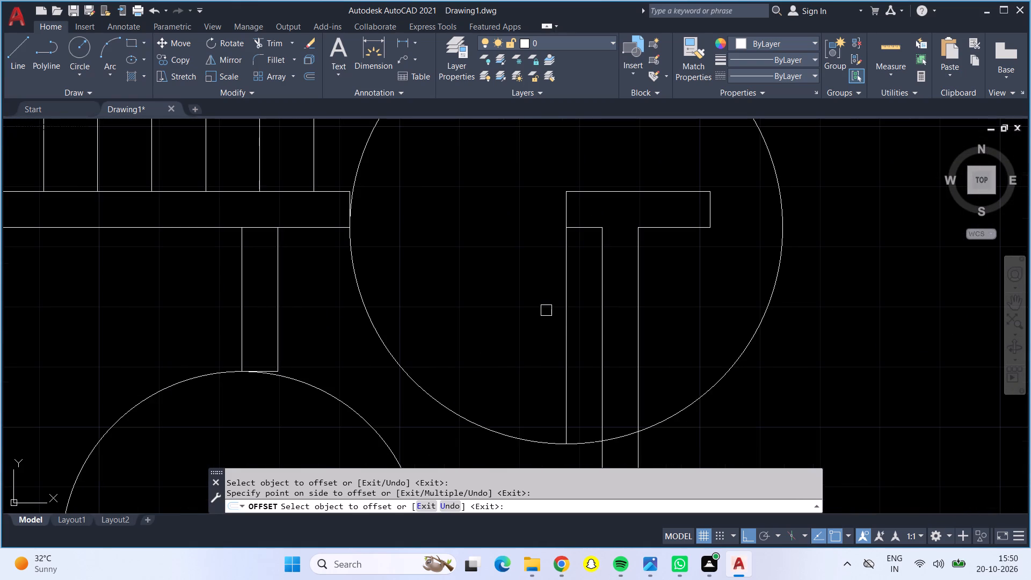
click(566, 327)
click(497, 334)
drag(568, 204, 555, 210)
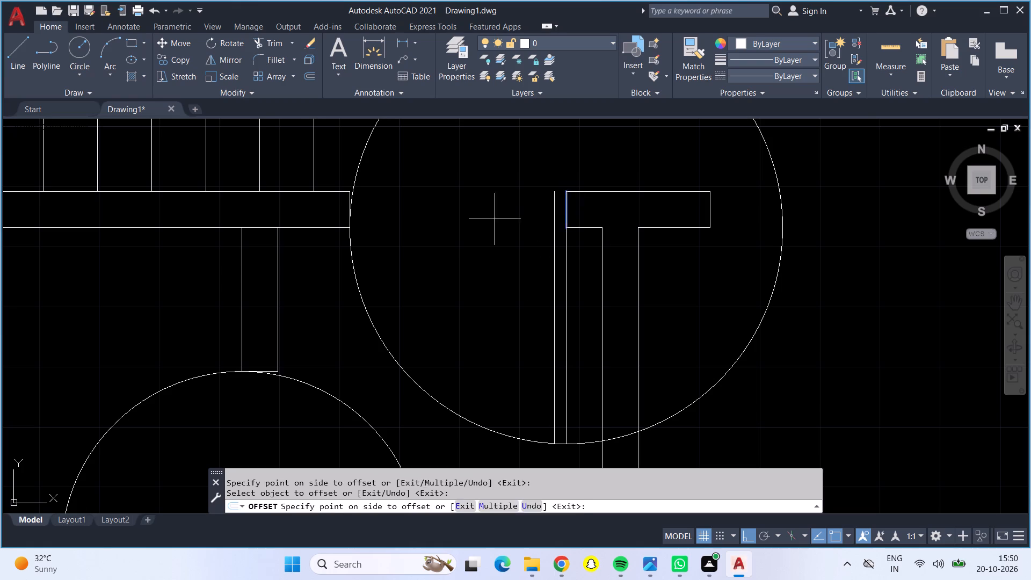
click(488, 219)
Offset the wall-end line and leaf line of the smaller door southwest of it 2" north into its opening.
scroll(546, 238, down, 1)
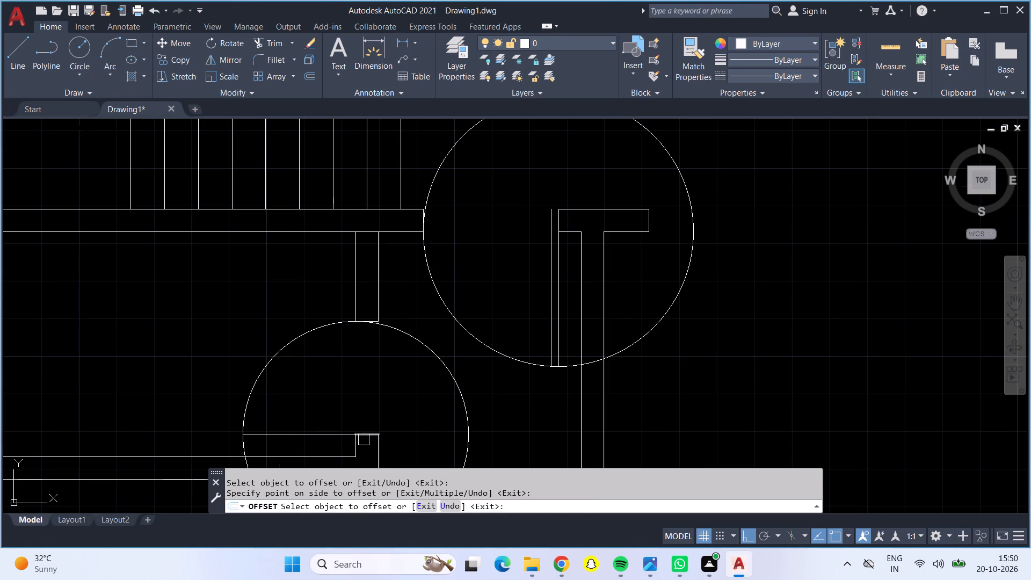
click(365, 433)
click(371, 400)
click(328, 430)
click(332, 407)
Offset the leaf line and wall-end line of the matching door across the hall from the staircase door 2" east into its opening.
scroll(611, 396, down, 1)
middle_drag(691, 388, 491, 409)
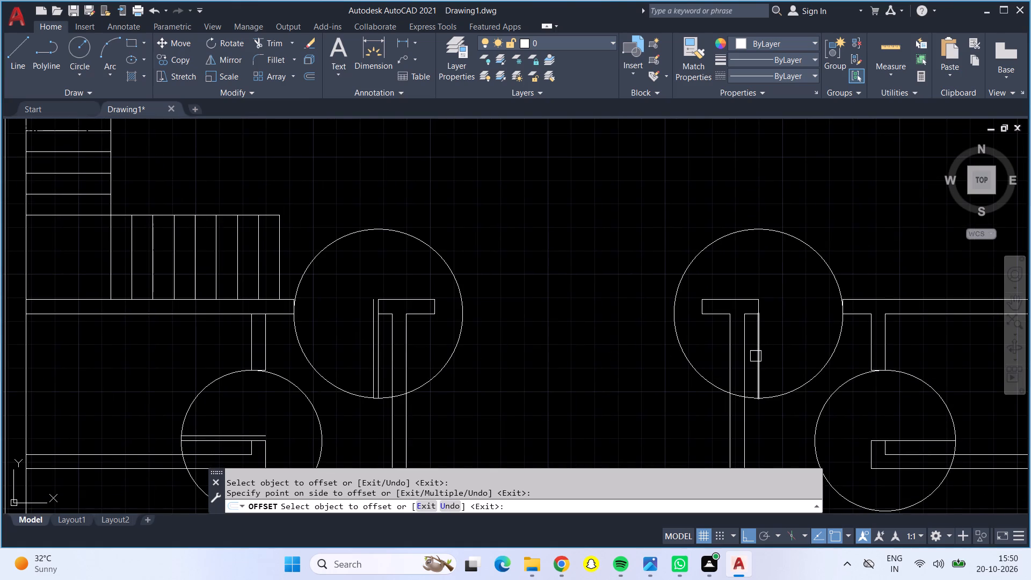
click(756, 356)
drag(803, 357, 792, 353)
click(759, 307)
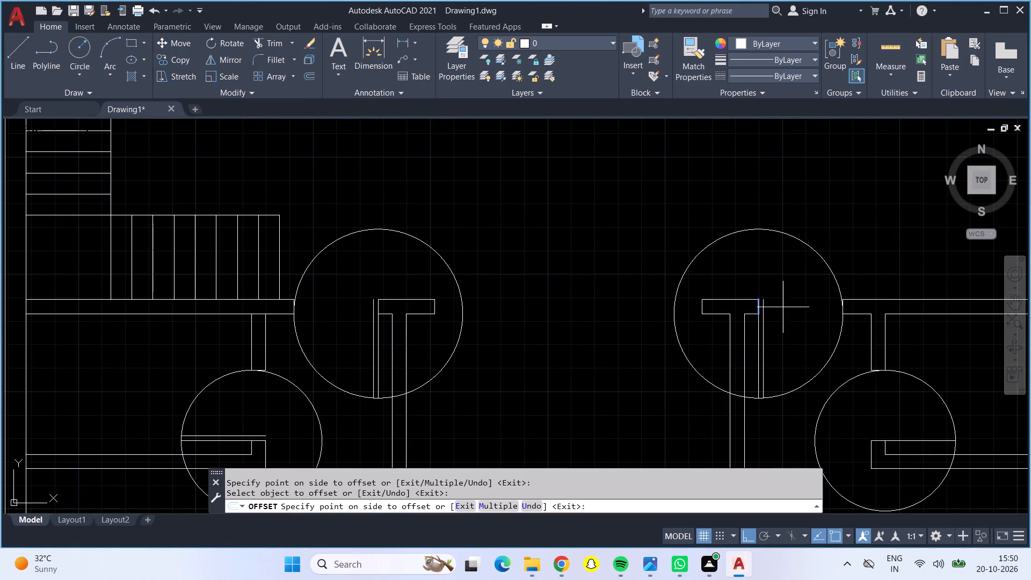
click(783, 307)
Offset the wall-end line and leaf line of the smaller door southeast of it 2" north into its opening.
click(878, 439)
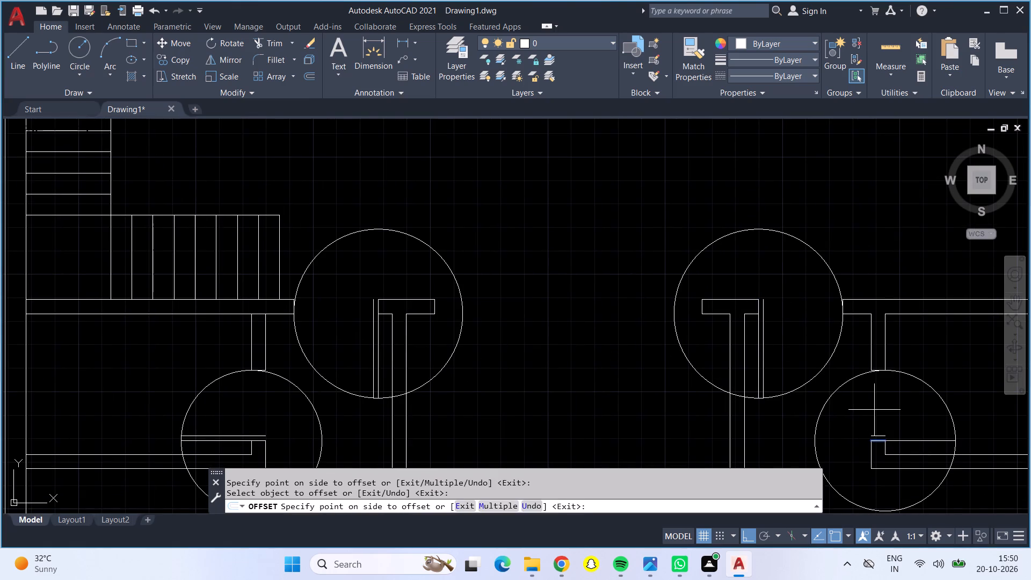
click(874, 410)
drag(898, 440, 901, 434)
click(901, 416)
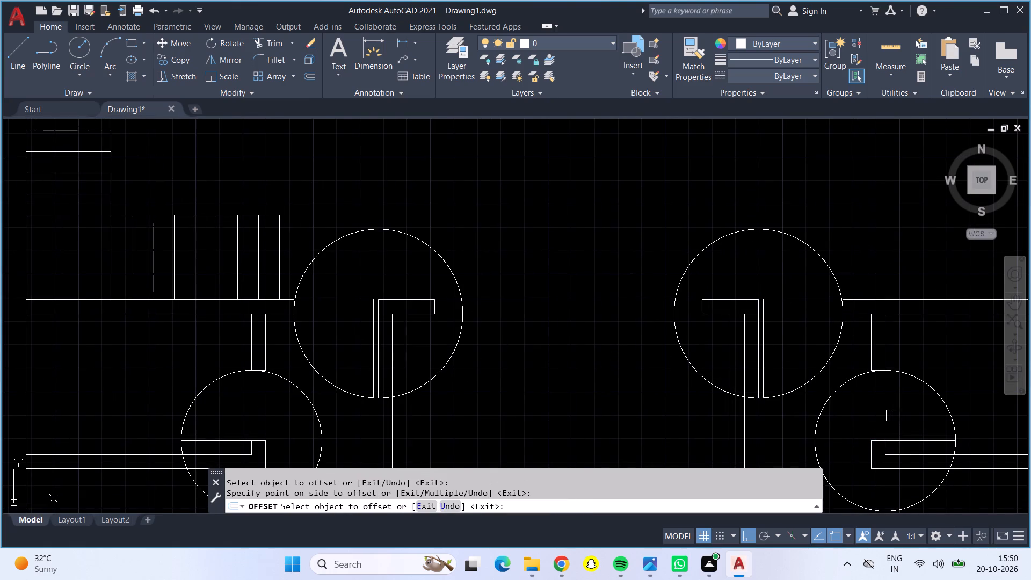
Offset the leaf lines of the four northern doors 2" into their openings, westward for the western pair and eastward for the eastern pair.
scroll(877, 412, down, 1)
middle_drag(696, 251, 732, 579)
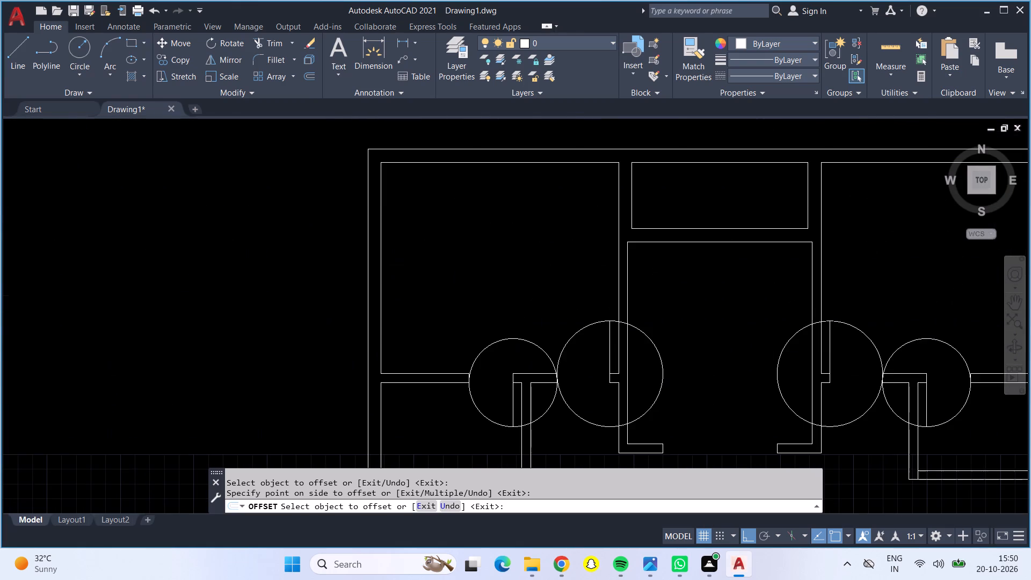
click(607, 344)
click(597, 343)
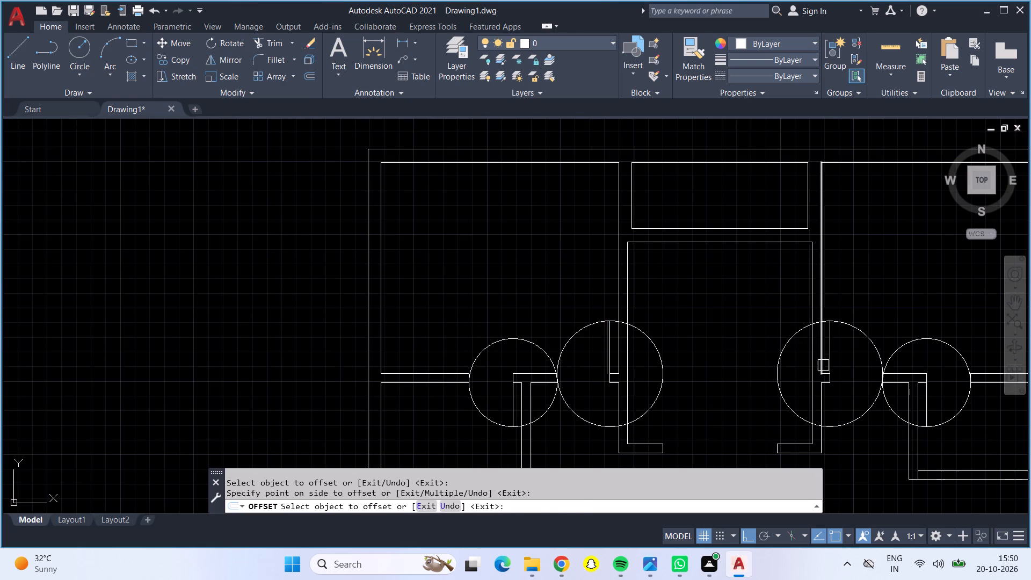
click(832, 354)
click(848, 352)
click(924, 405)
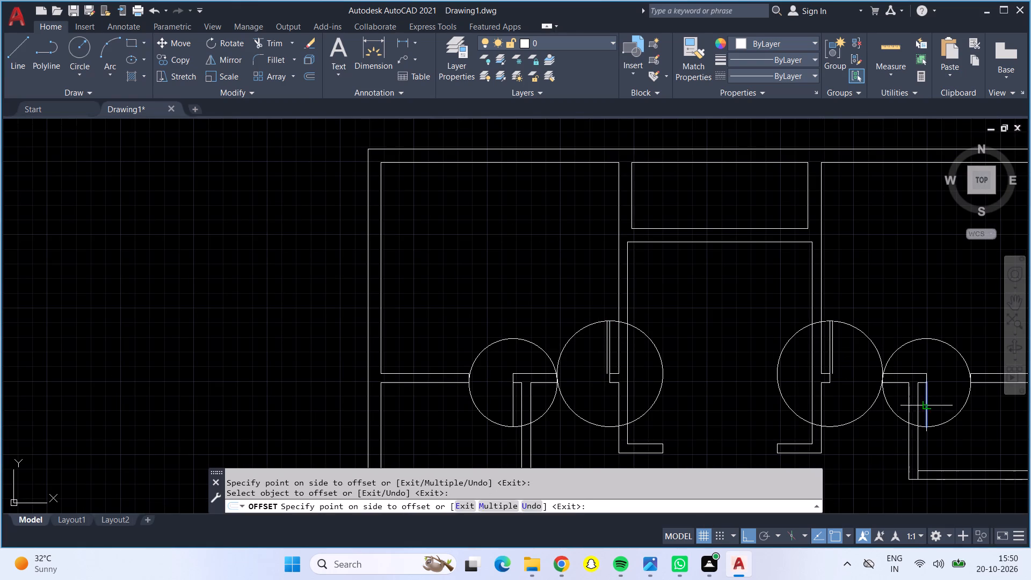
click(957, 403)
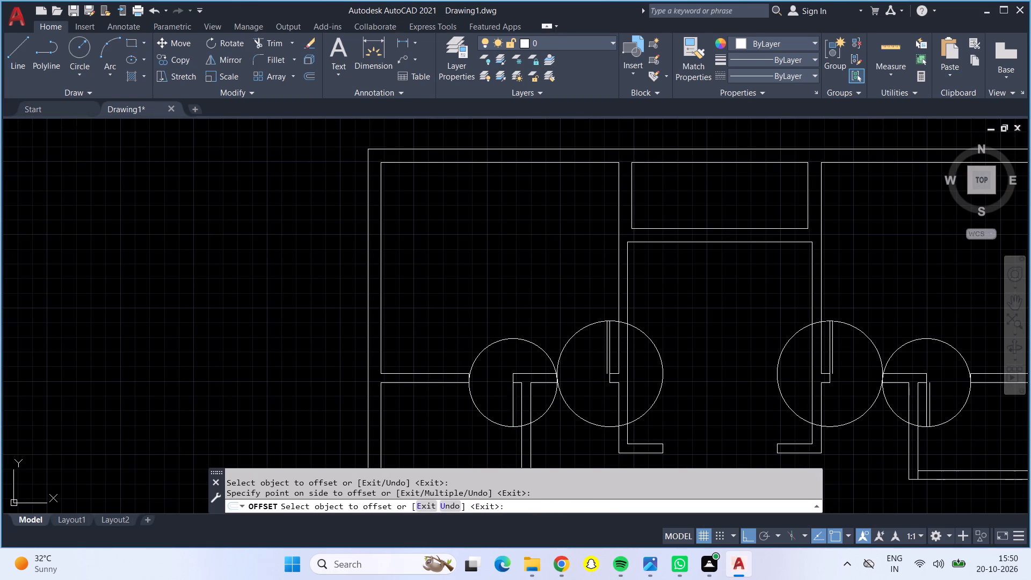
click(509, 403)
click(468, 402)
Offset the short wall-end lines of the same four northern doors 2" into their openings, west on the western pair and east on the eastern.
scroll(505, 378, up, 4)
click(539, 381)
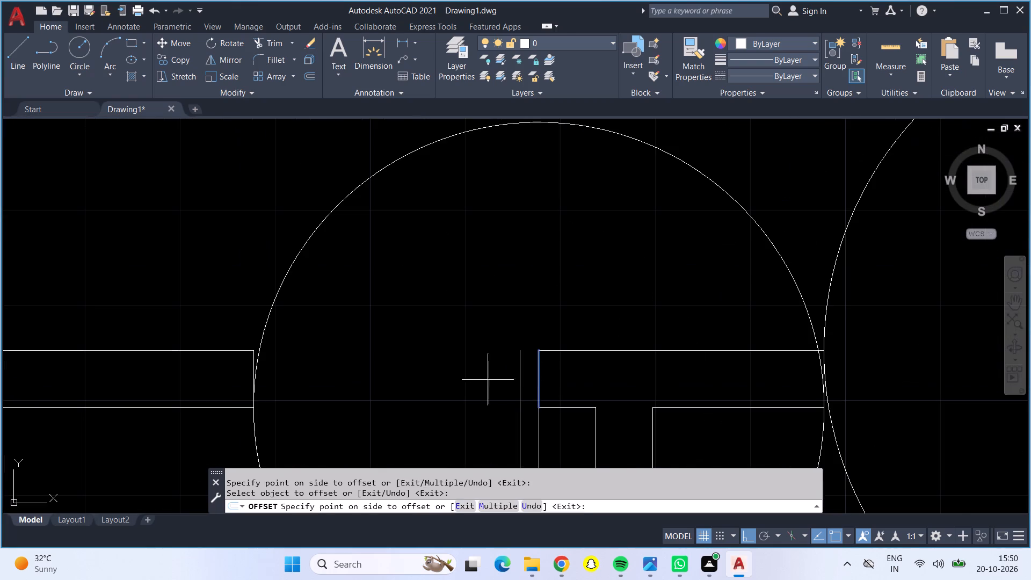
click(486, 380)
scroll(486, 380, down, 2)
click(756, 380)
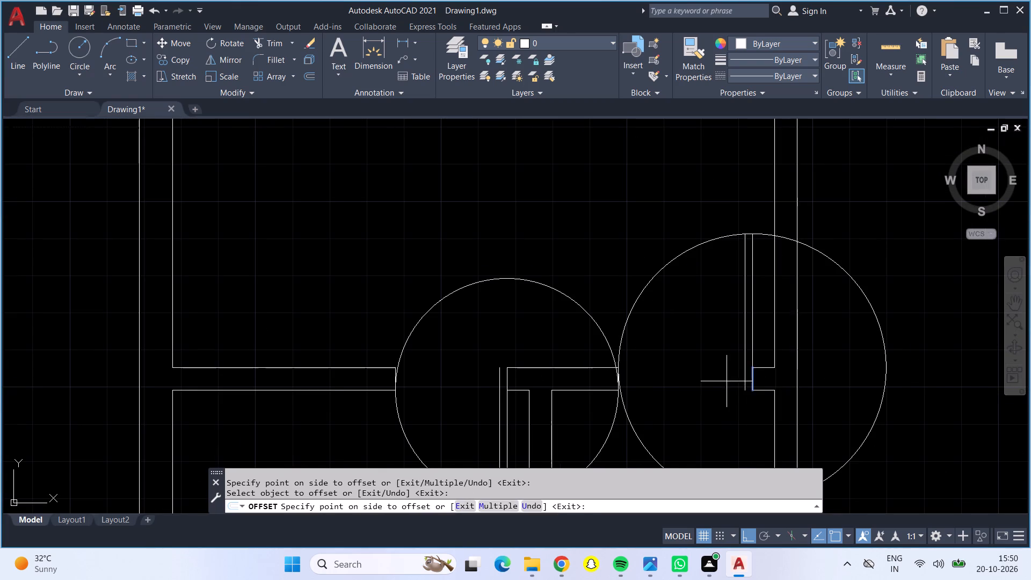
click(717, 383)
scroll(715, 385, down, 2)
middle_drag(820, 406, 635, 436)
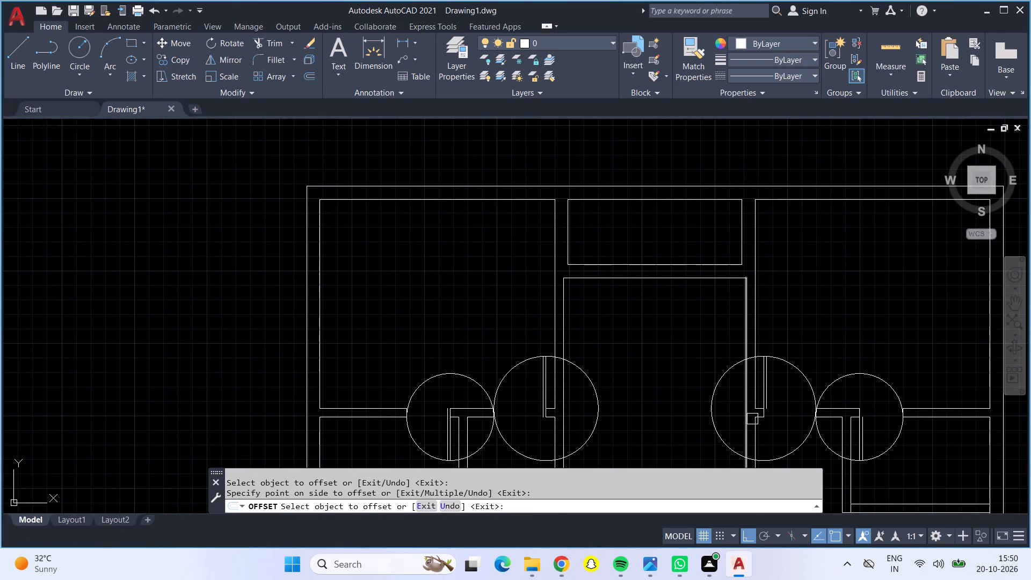
scroll(753, 418, up, 4)
click(803, 385)
drag(819, 385, 826, 387)
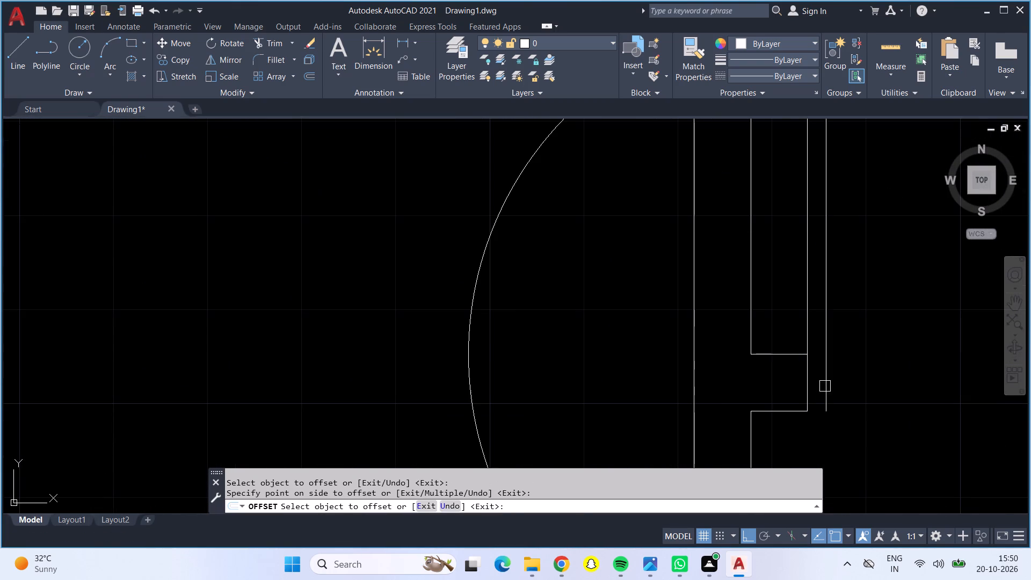
drag(826, 387, 825, 386)
scroll(839, 398, down, 2)
middle_drag(866, 397, 544, 405)
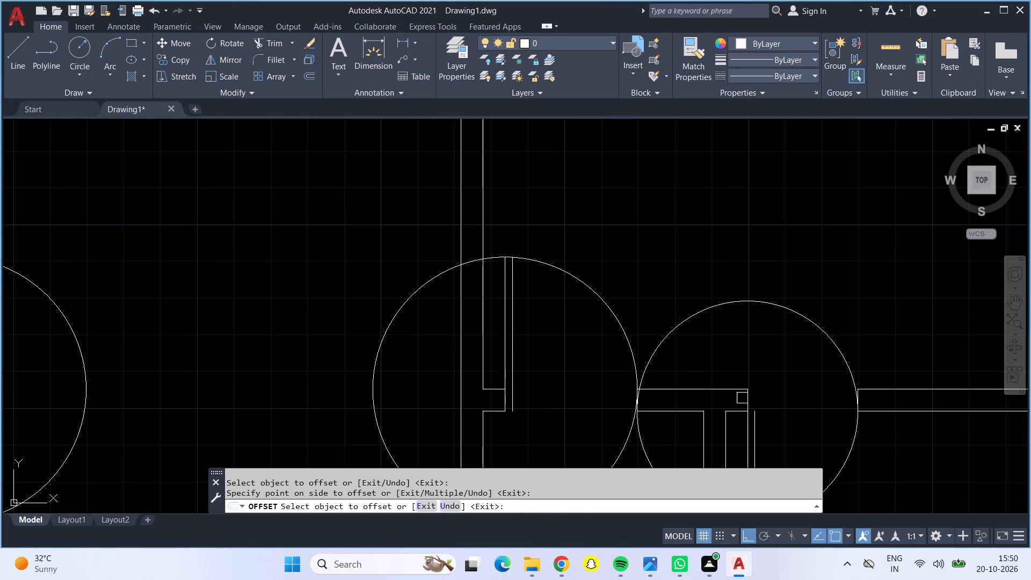
click(746, 403)
click(772, 403)
key(Escape)
Trim the smaller northeast door circle to its quarter swing and cut the adjoining larger circle beside its leaf and below the opening.
click(278, 43)
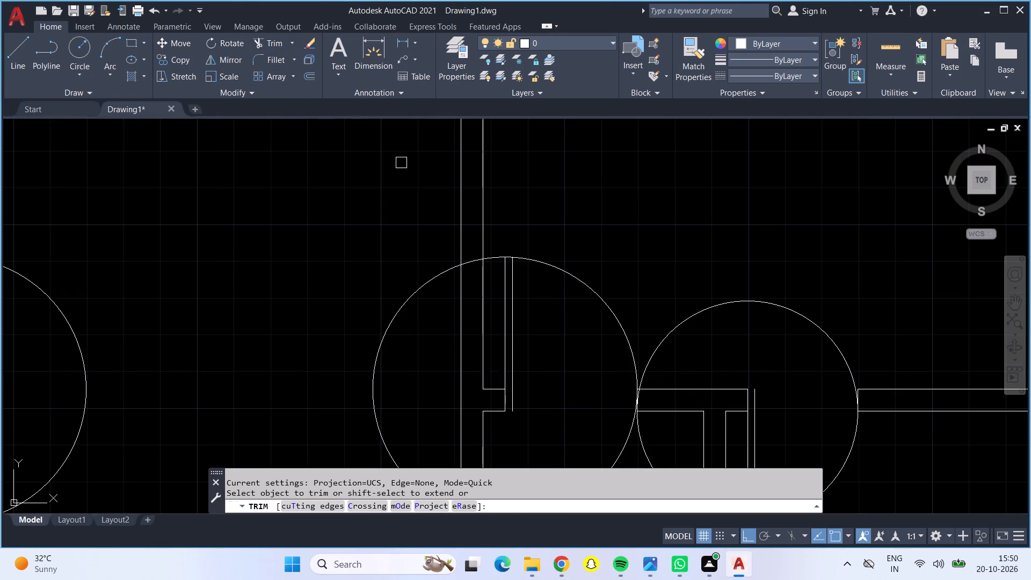
click(488, 260)
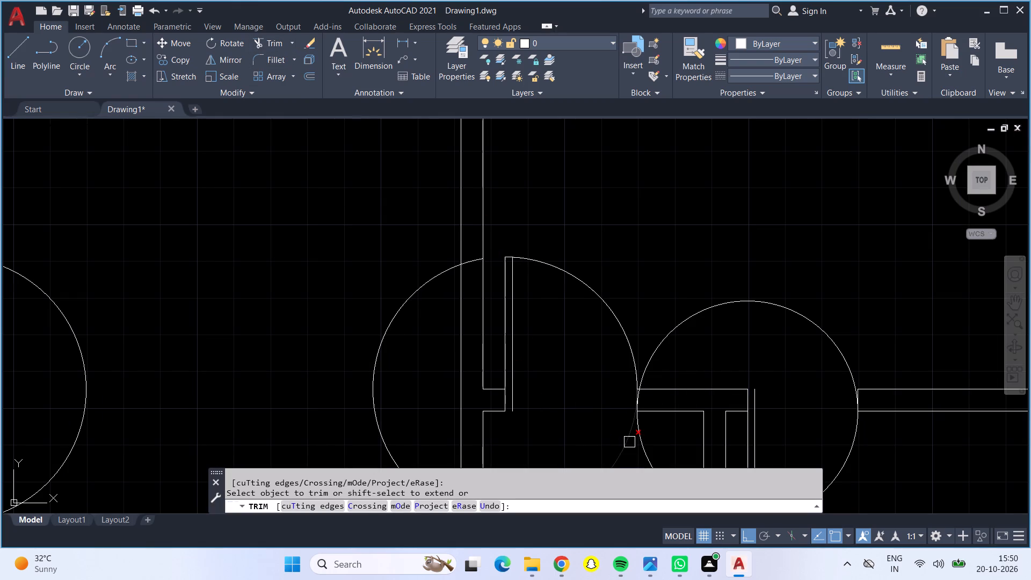
click(629, 442)
click(639, 440)
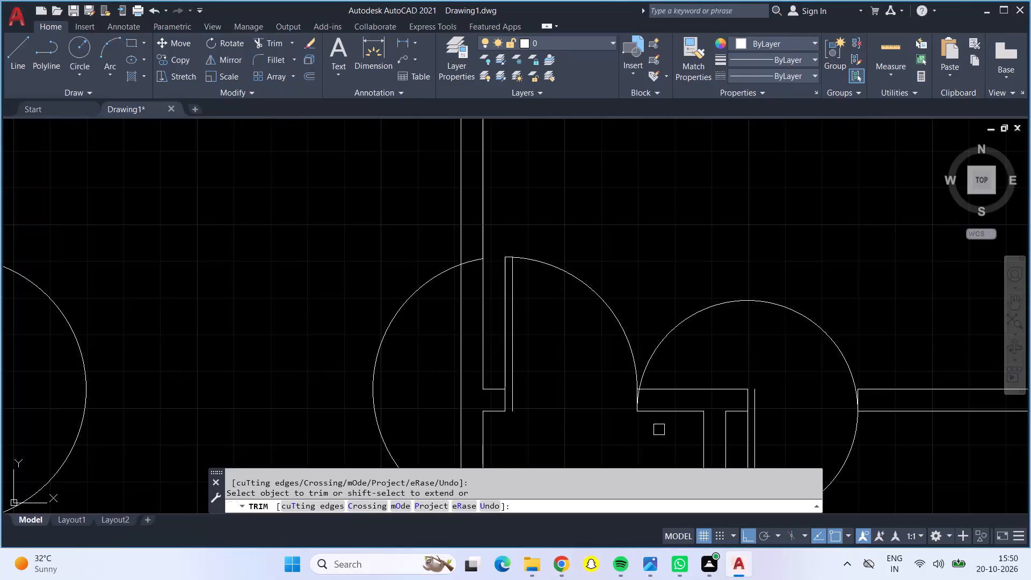
click(674, 336)
middle_drag(689, 358, 681, 331)
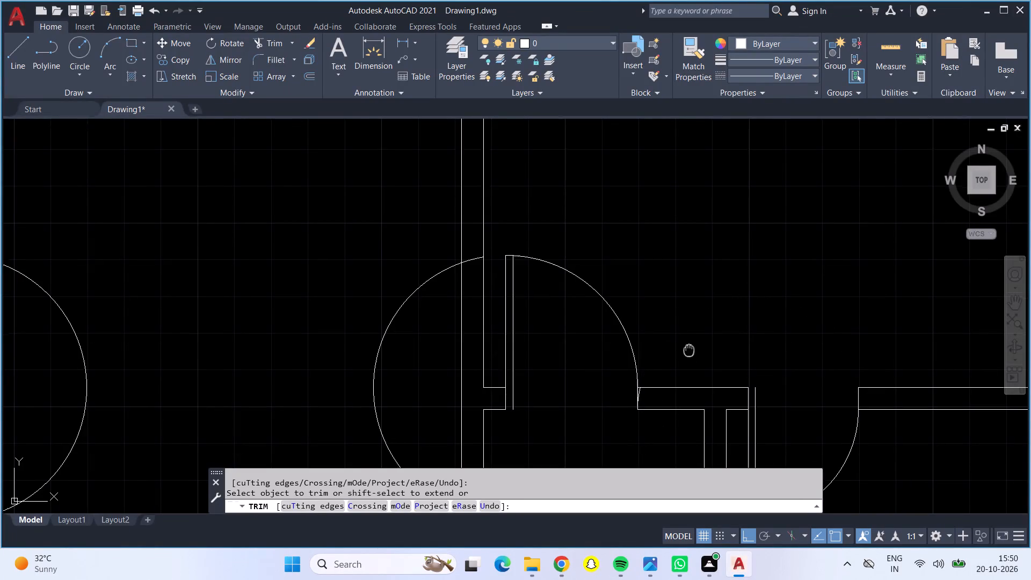
middle_drag(681, 331, 633, 160)
click(681, 324)
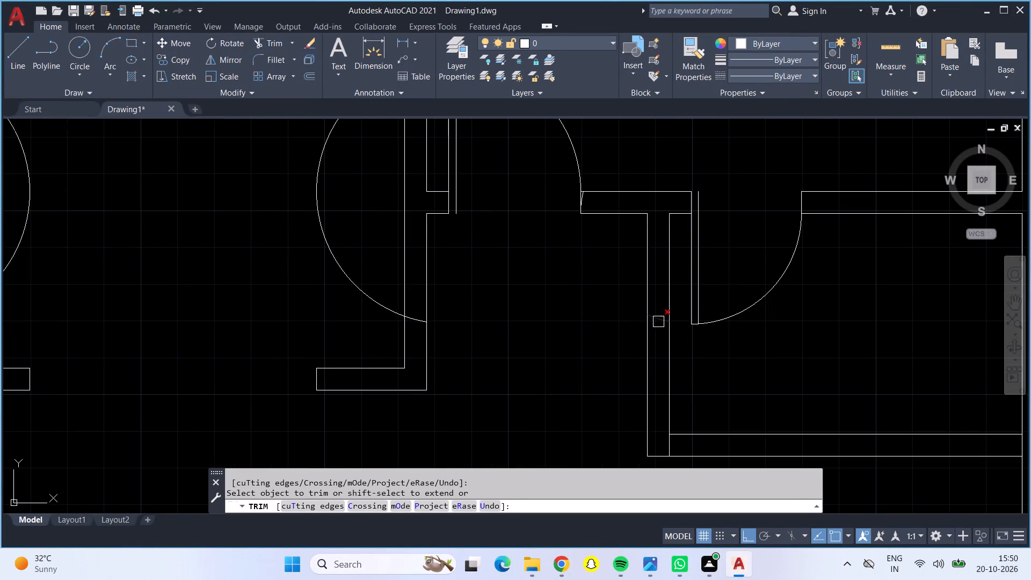
click(658, 322)
middle_drag(550, 288, 593, 415)
scroll(630, 323, up, 3)
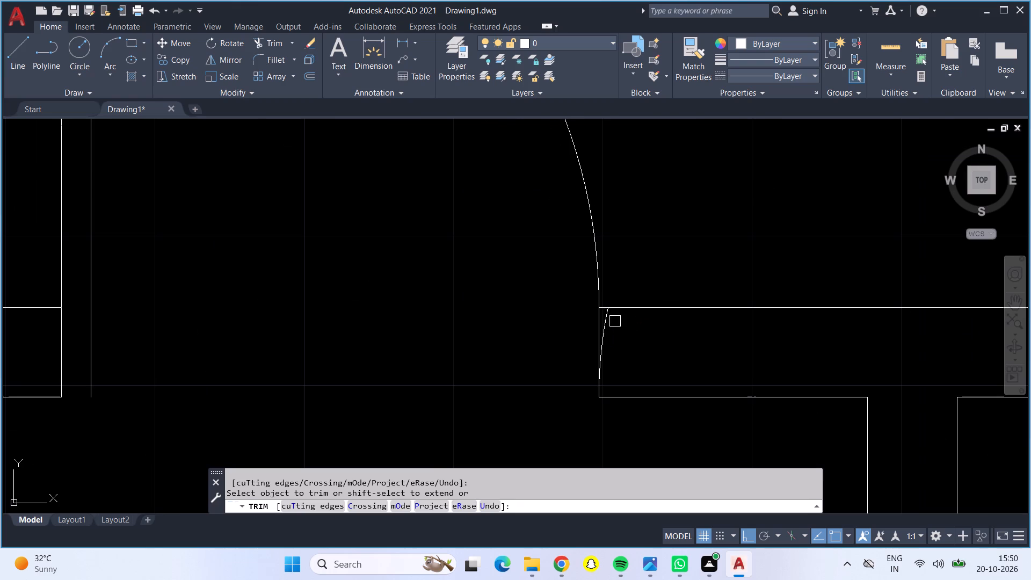
click(611, 321)
scroll(611, 336, down, 1)
scroll(468, 356, down, 2)
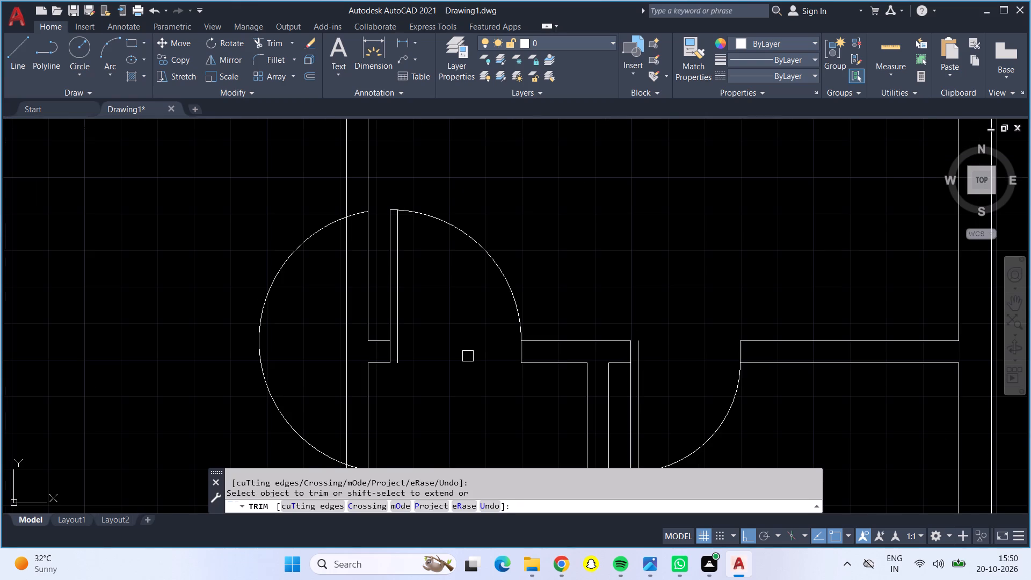
Trim away the leftover western arcs of the larger northeast door circle around the wall, keeping only its quarter swing.
middle_drag(468, 356, 526, 442)
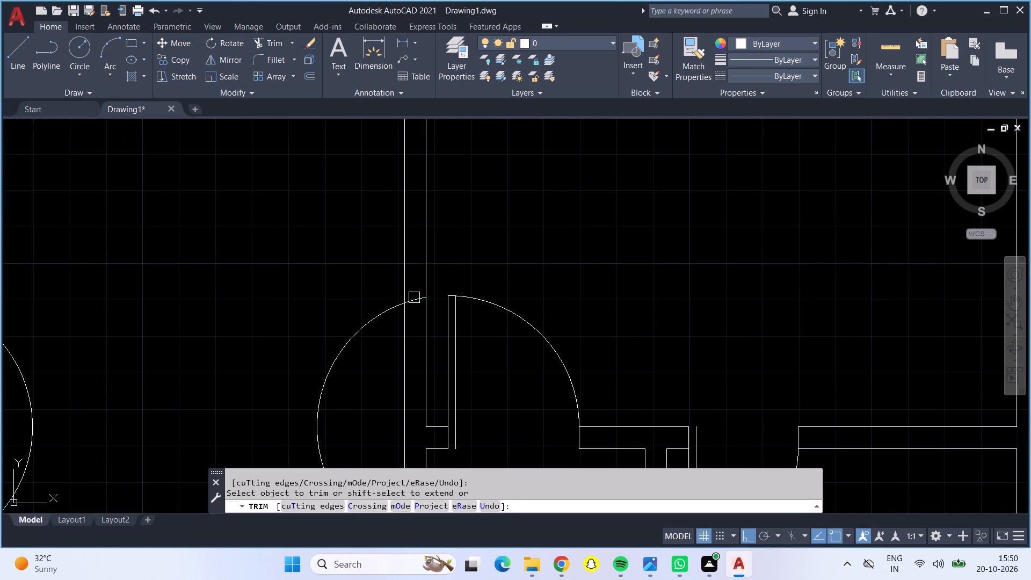
click(415, 295)
click(394, 310)
scroll(394, 309, down, 2)
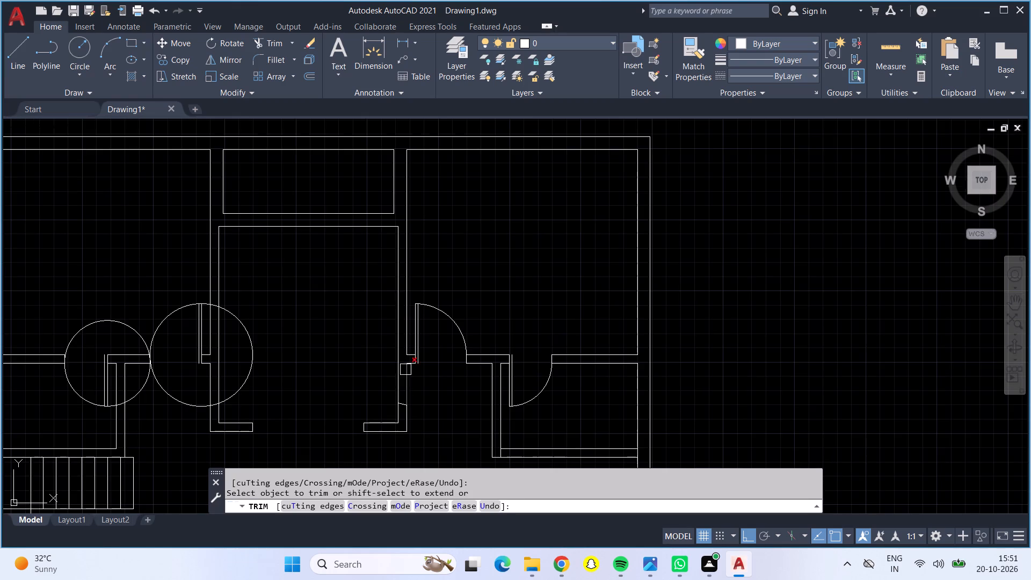
scroll(408, 403, up, 2)
click(397, 410)
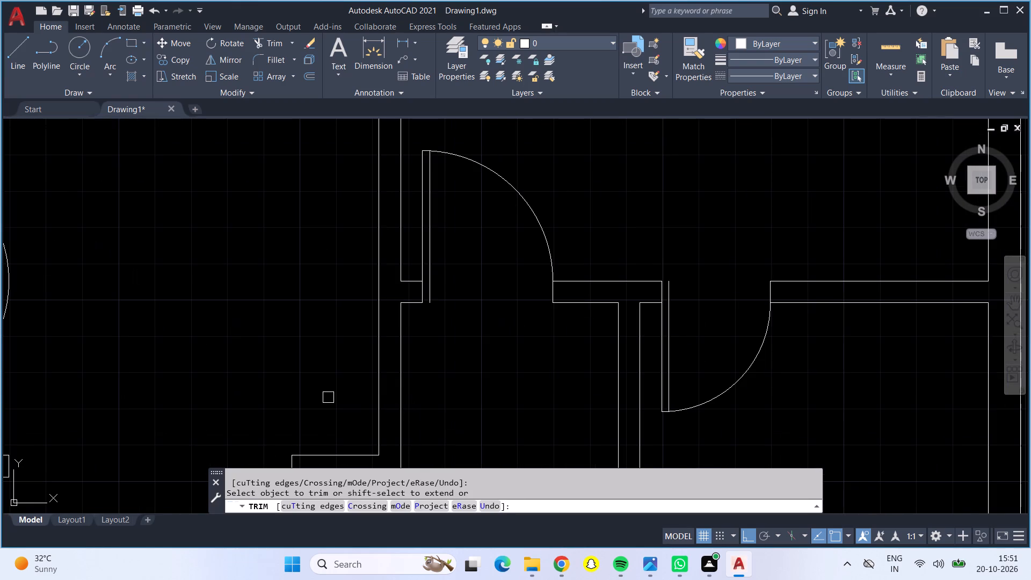
Trim the larger and smaller northwest door circles to quarter swings, removing the arc pieces that cross the walls.
middle_drag(319, 390, 619, 351)
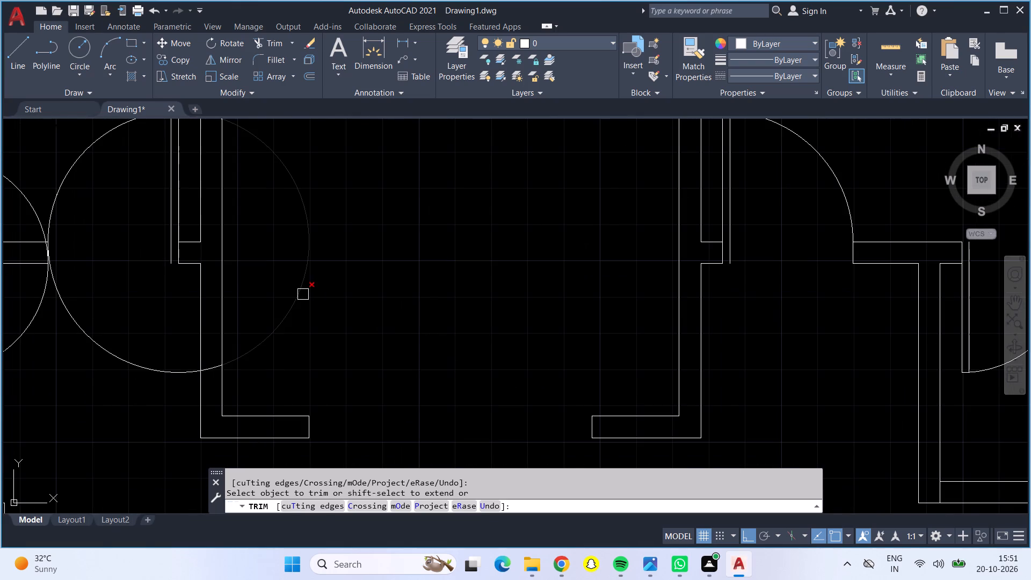
click(302, 294)
middle_drag(303, 294, 511, 347)
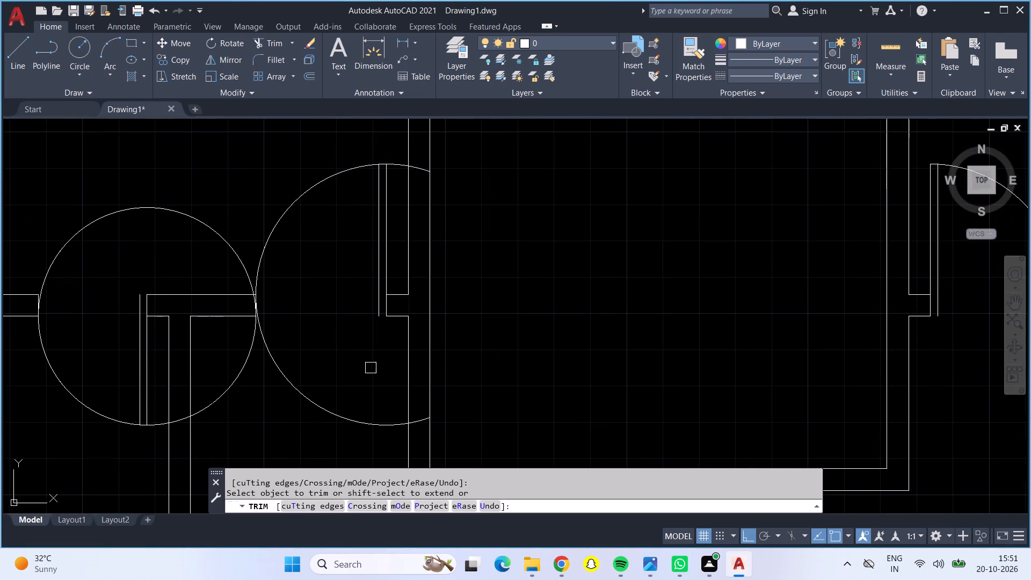
drag(290, 376, 212, 351)
drag(228, 357, 268, 375)
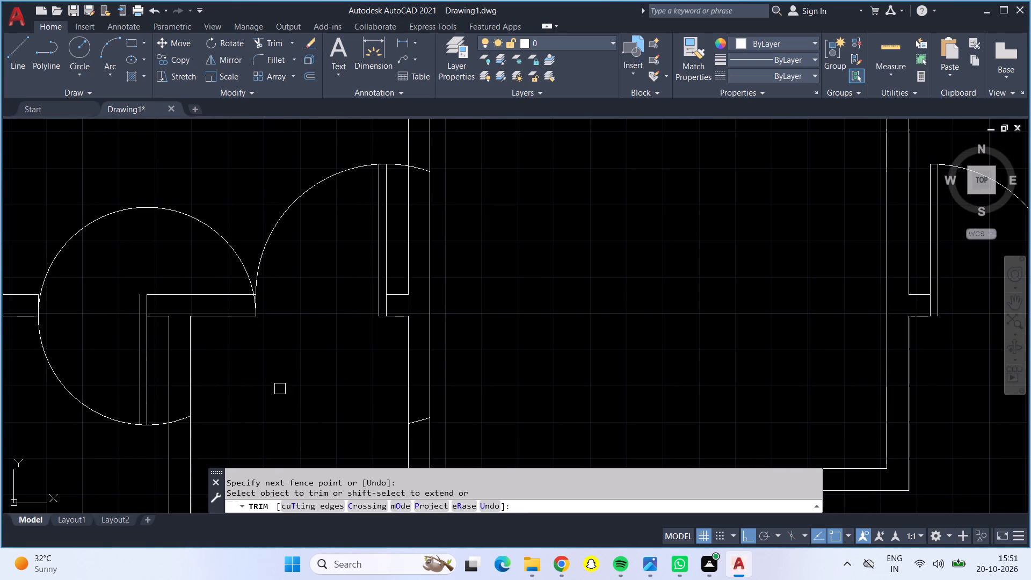
click(181, 213)
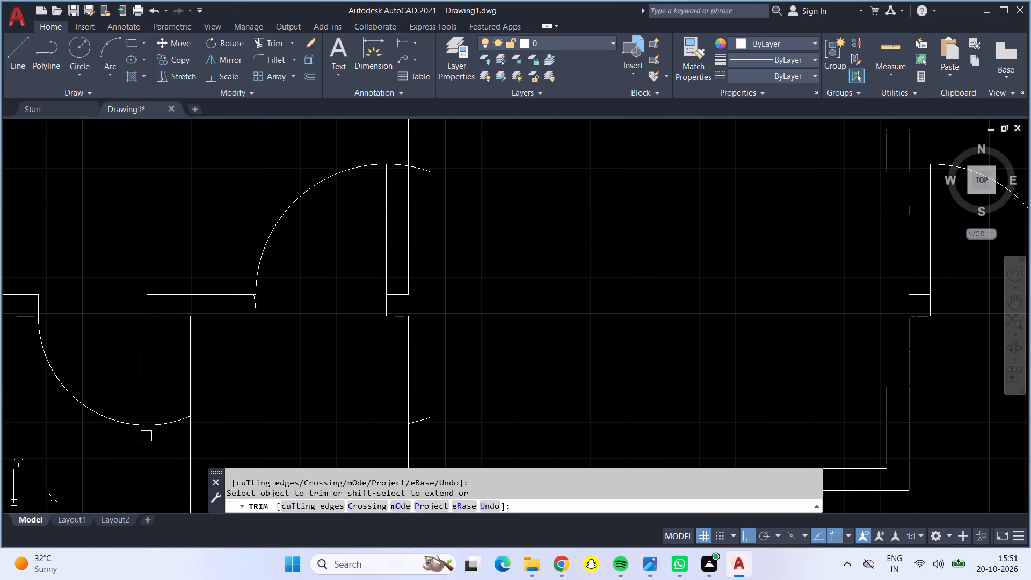
click(154, 422)
click(180, 423)
click(413, 425)
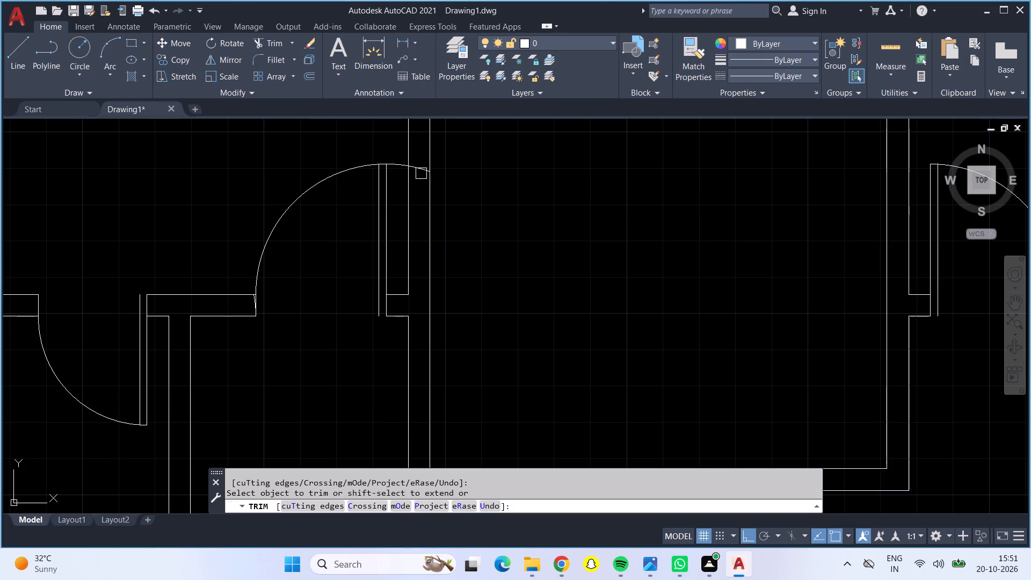
click(421, 173)
click(397, 164)
scroll(234, 304, up, 3)
click(310, 280)
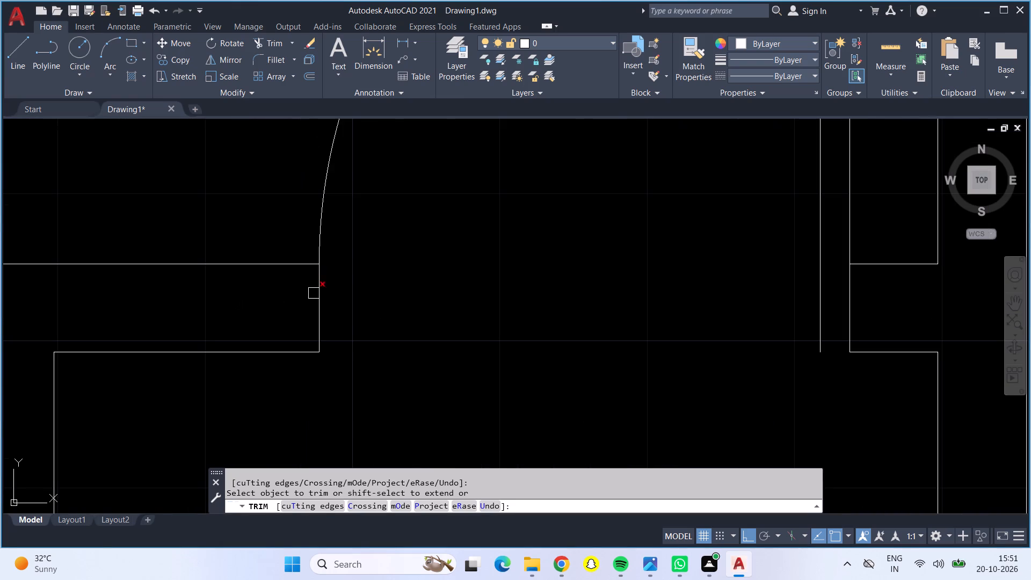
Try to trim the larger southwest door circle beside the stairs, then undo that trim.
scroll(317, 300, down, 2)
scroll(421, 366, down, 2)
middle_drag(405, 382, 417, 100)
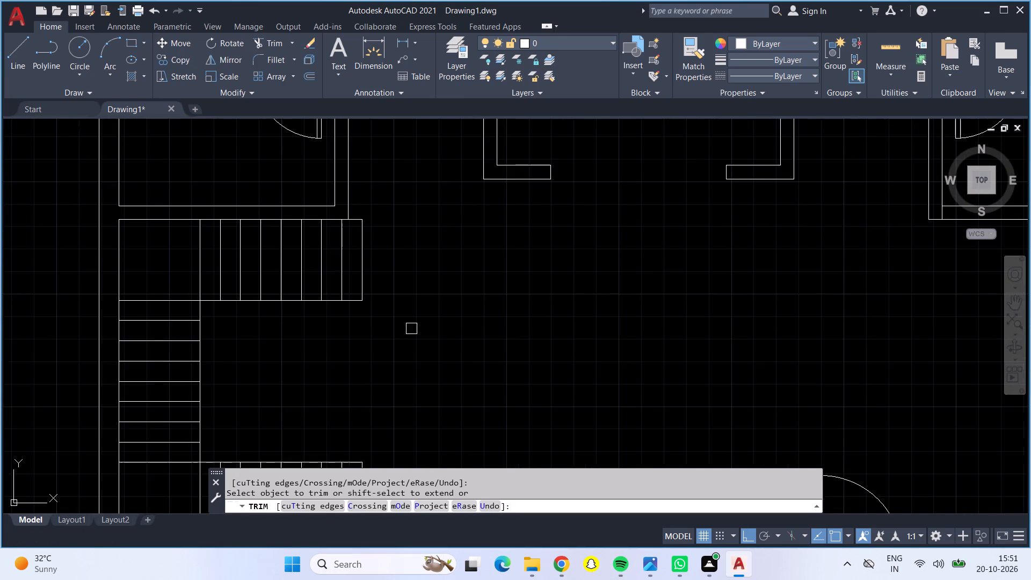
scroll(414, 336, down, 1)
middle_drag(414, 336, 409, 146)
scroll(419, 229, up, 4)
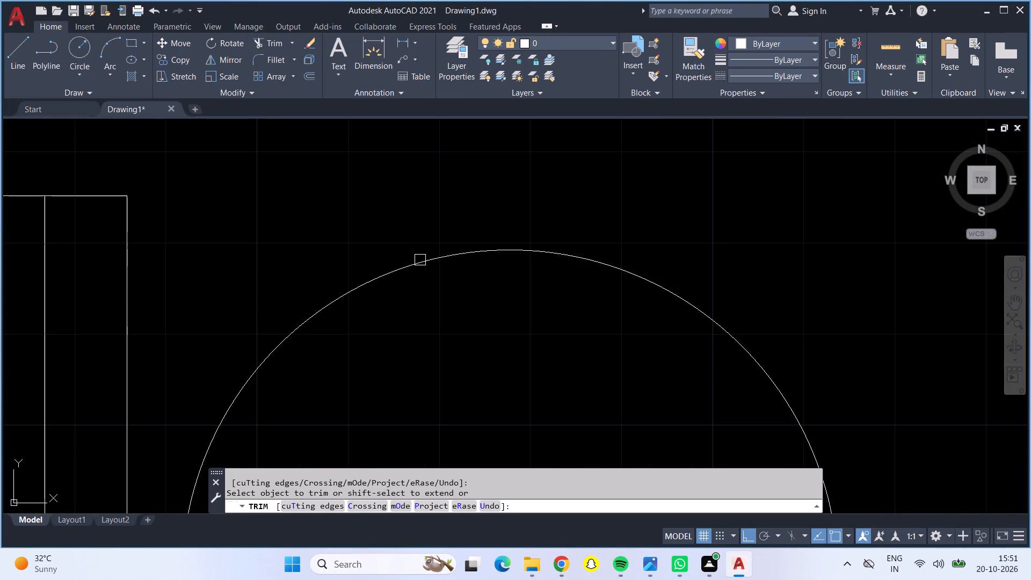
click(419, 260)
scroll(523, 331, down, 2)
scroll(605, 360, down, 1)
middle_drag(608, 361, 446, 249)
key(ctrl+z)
Trim the outer arcs off the larger and smaller circles of all four southern doors, down to the parts around their swings.
scroll(500, 298, down, 3)
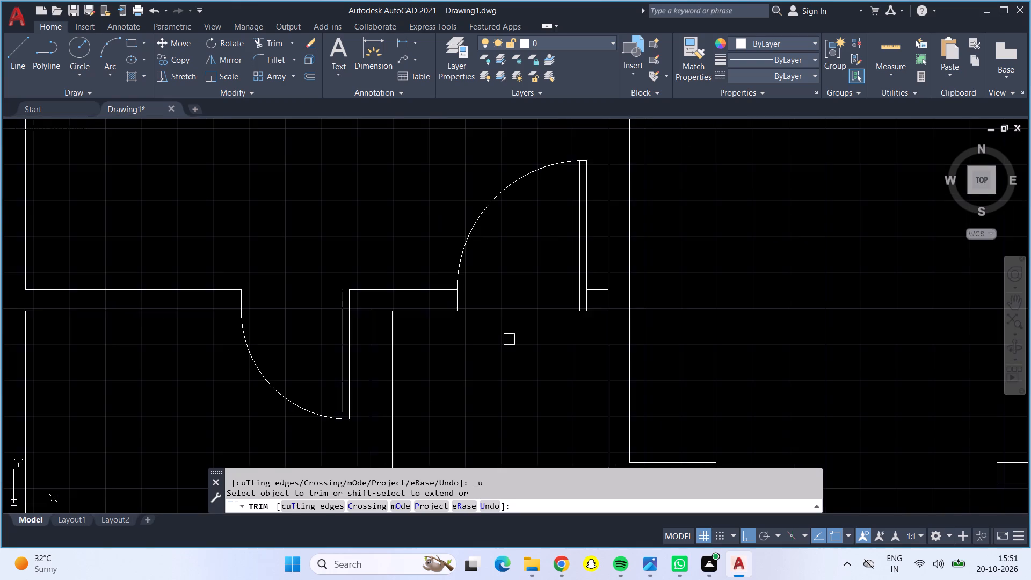
scroll(510, 371, down, 3)
middle_drag(509, 405, 504, 56)
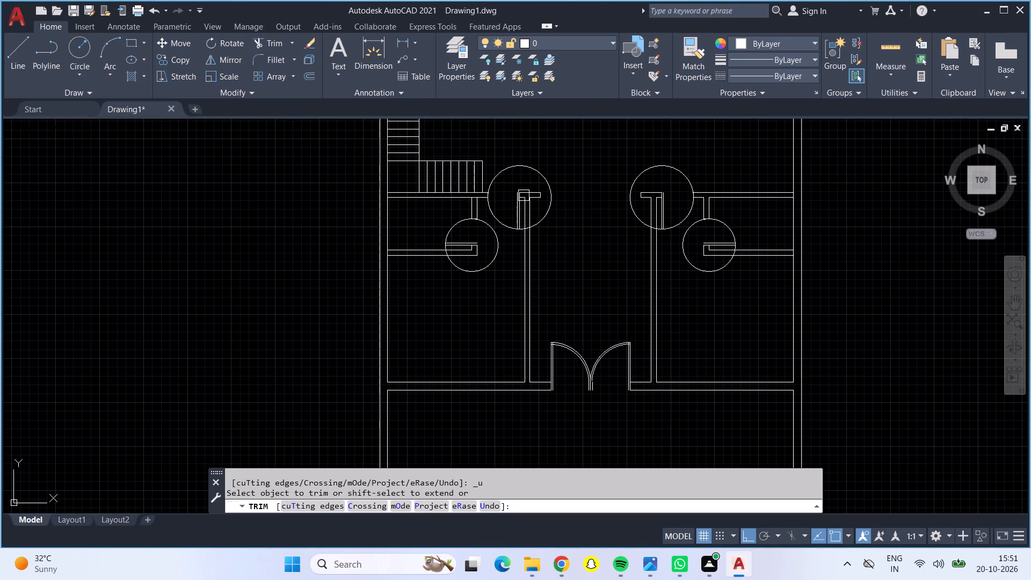
click(539, 176)
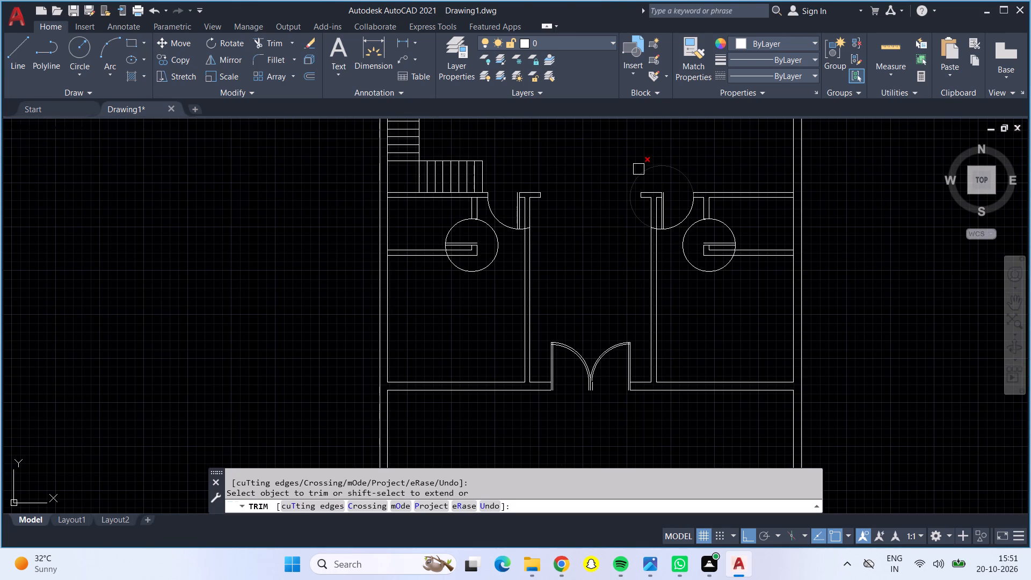
click(638, 169)
click(680, 243)
click(500, 251)
Trim the leftover arc pieces crossing and beside the walls at the smaller and larger southwest doors, keeping only quarter swings.
scroll(418, 227, up, 1)
scroll(418, 227, down, 1)
scroll(418, 227, up, 6)
drag(672, 423, 688, 422)
scroll(685, 430, down, 1)
middle_drag(677, 424, 558, 252)
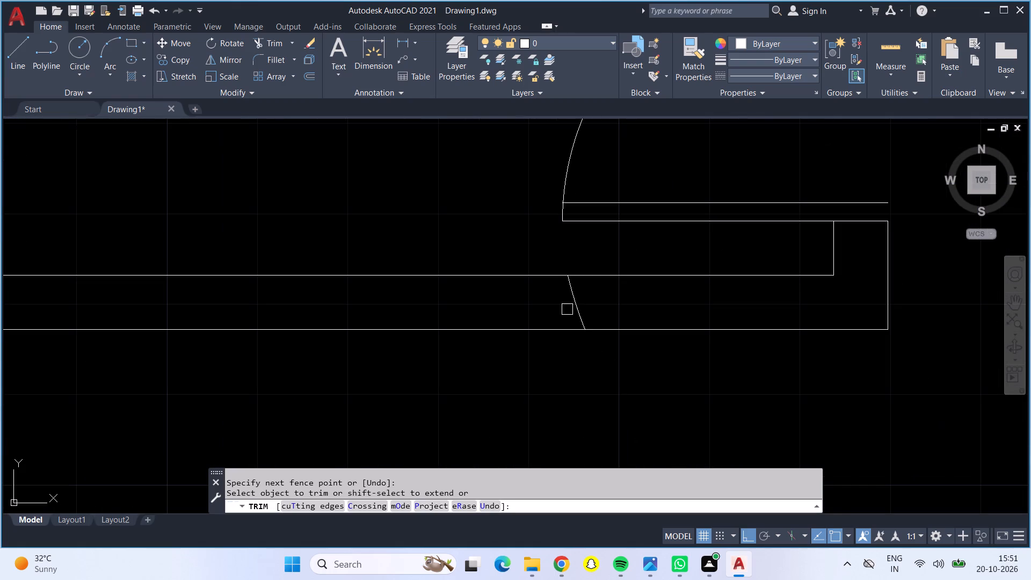
click(577, 306)
scroll(577, 306, down, 3)
middle_drag(632, 361, 592, 425)
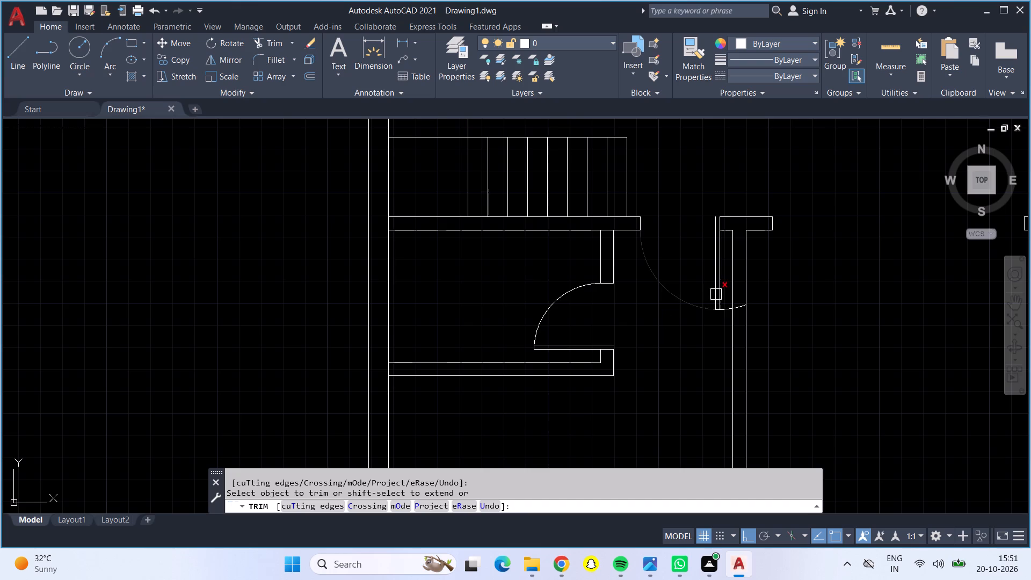
scroll(732, 312, up, 4)
click(702, 290)
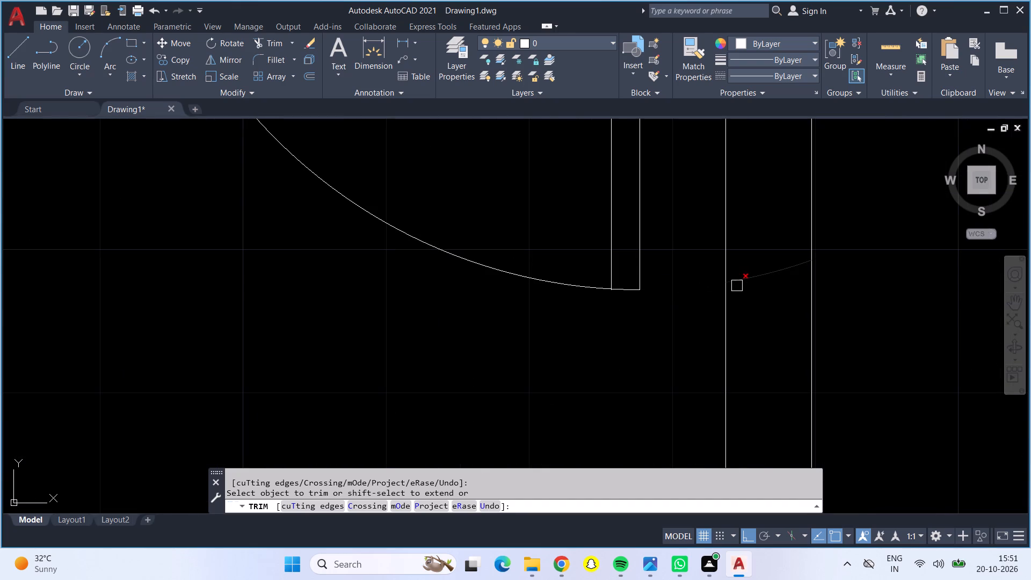
click(737, 286)
Trim the leftover arc pieces crossing and beside the walls at the larger and smaller southeast doors, keeping only quarter swings.
scroll(745, 280, down, 5)
middle_drag(708, 324, 478, 327)
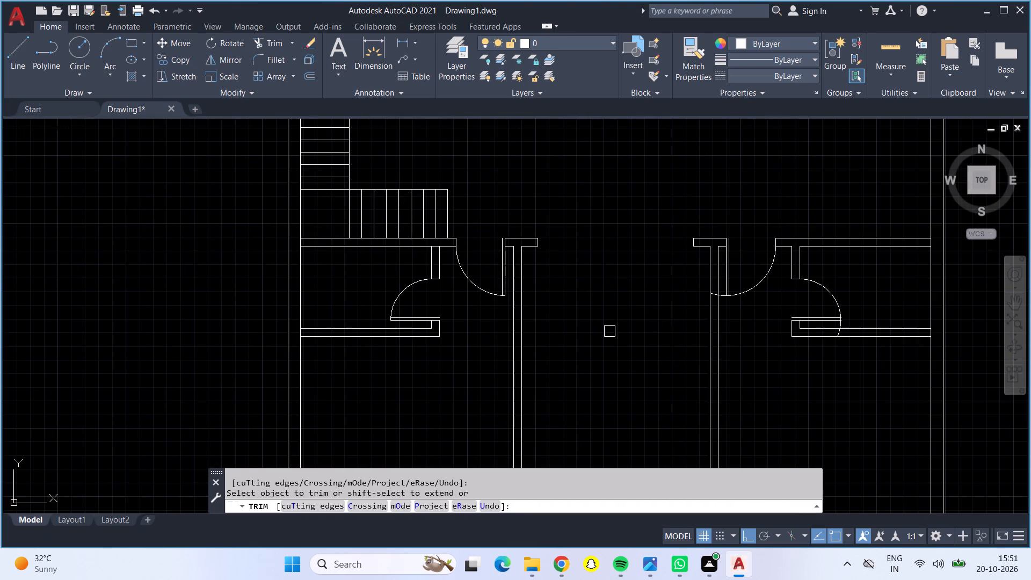
scroll(725, 298, up, 4)
click(682, 285)
click(649, 281)
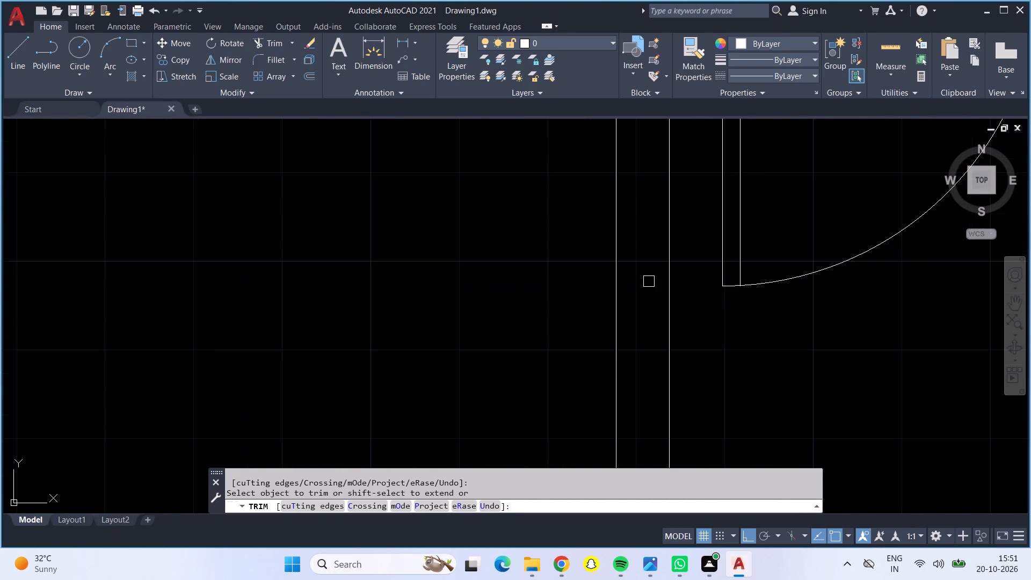
scroll(647, 282, down, 5)
middle_drag(589, 302, 597, 359)
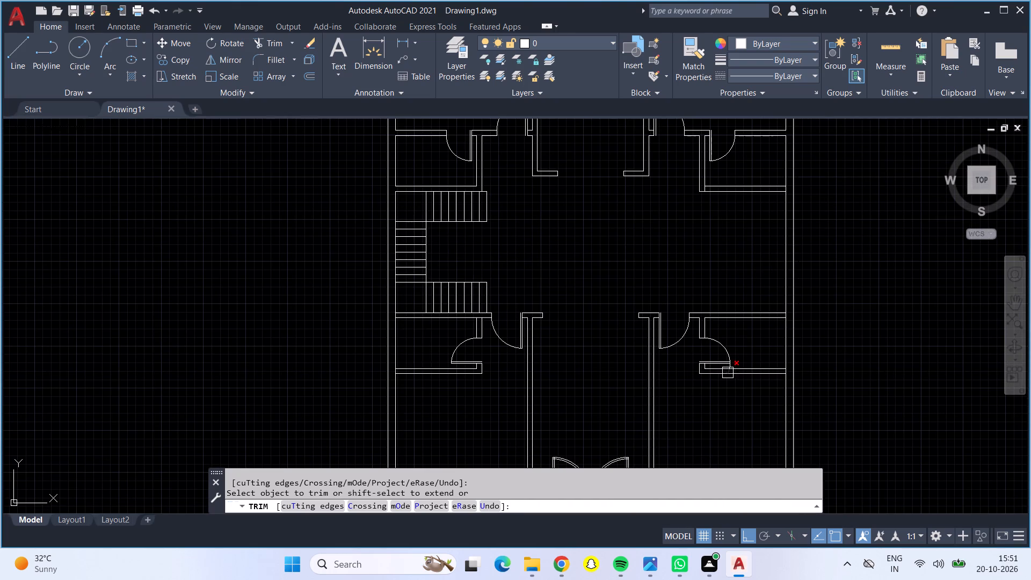
scroll(728, 373, up, 4)
click(720, 368)
click(727, 328)
scroll(727, 337, down, 2)
scroll(725, 346, up, 1)
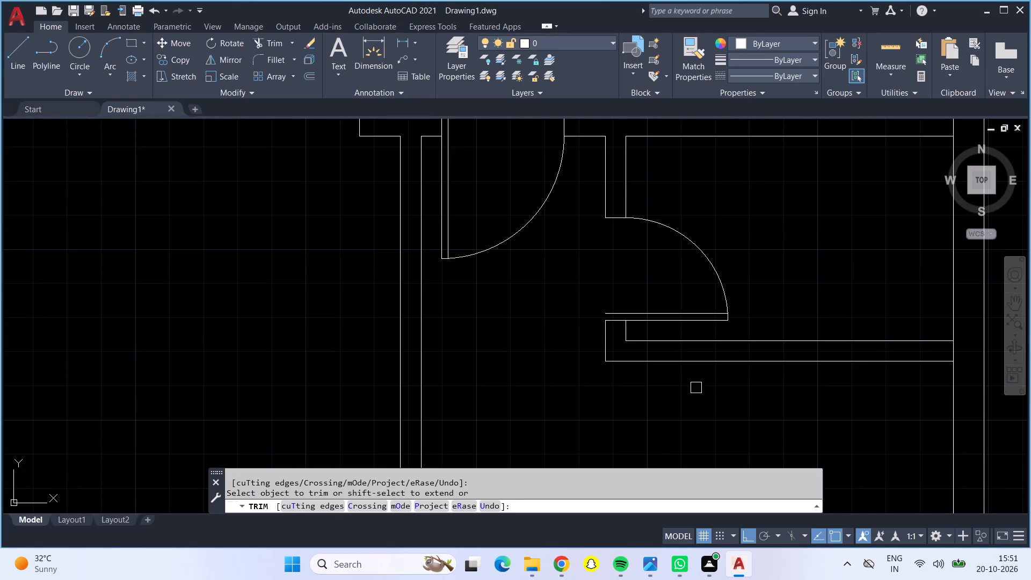
scroll(672, 395, down, 3)
middle_drag(572, 401, 576, 450)
scroll(572, 401, down, 1)
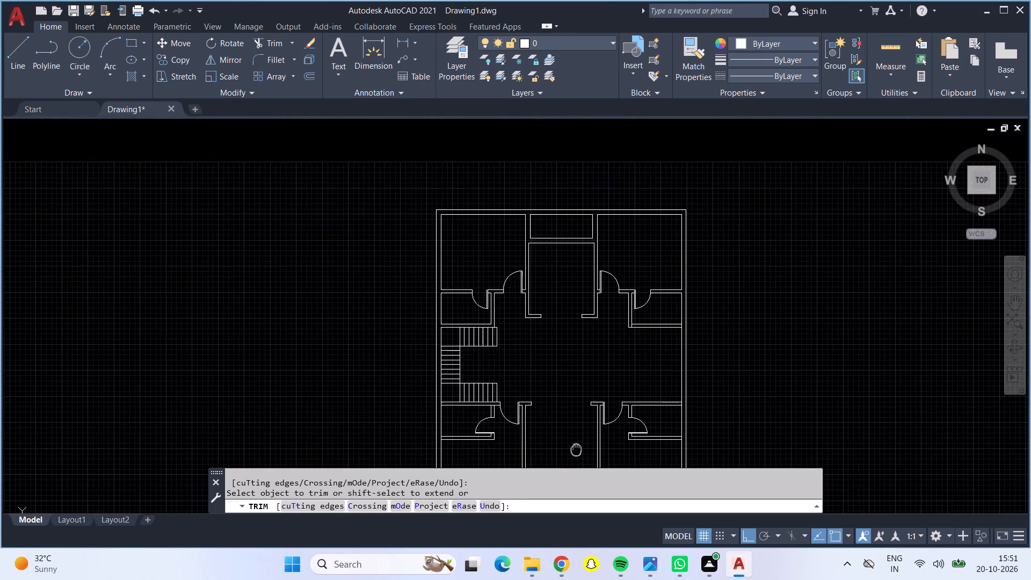
middle_drag(576, 450, 622, 168)
middle_drag(606, 153, 612, 223)
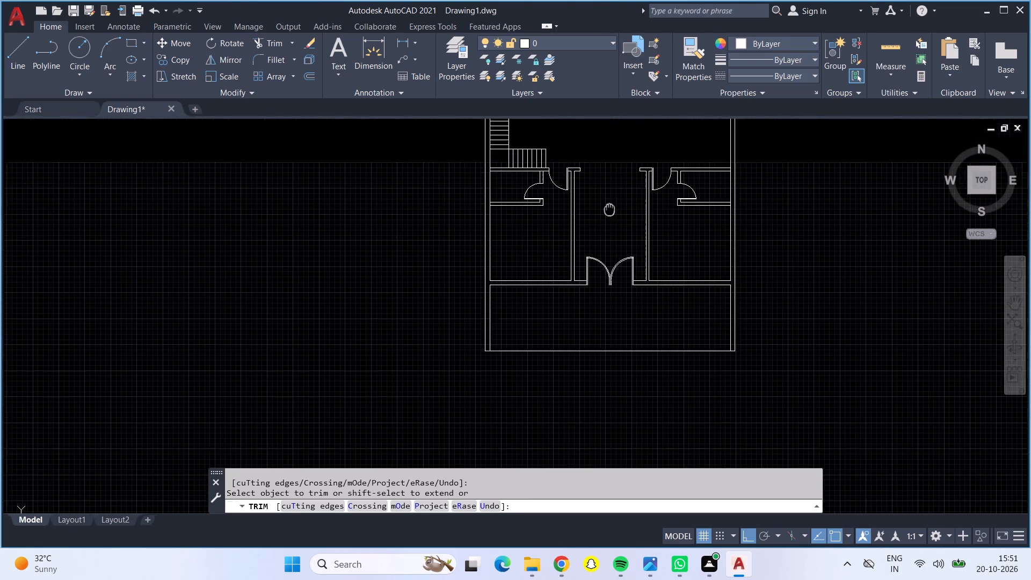
middle_drag(612, 223, 630, 337)
key(Escape)
Offset the swing arcs of the smaller and larger southwest doors 2" inward.
key(o)
key(Return)
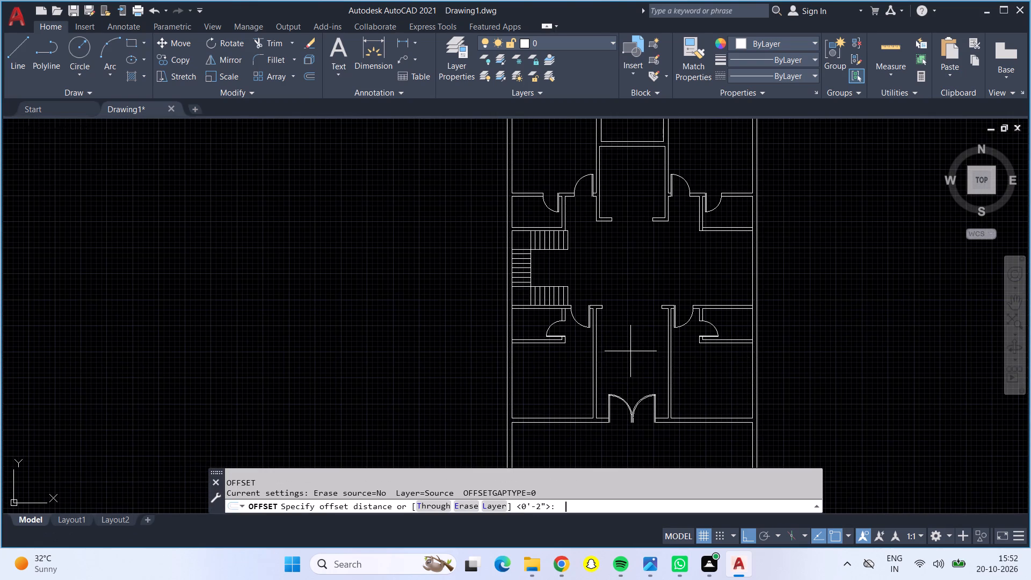
key(2)
key(shift+quotedbl)
key(Return)
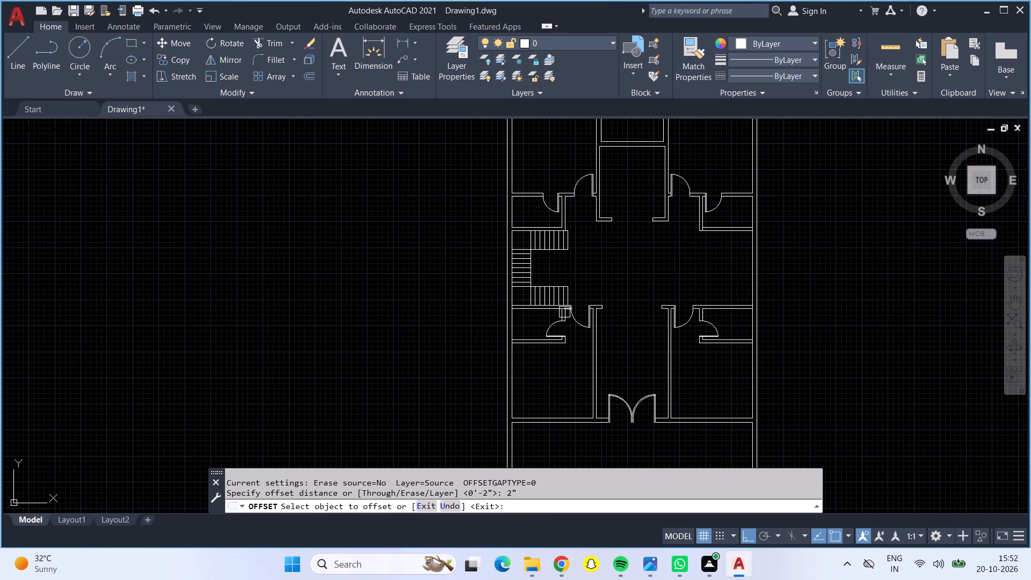
scroll(552, 351, down, 1)
scroll(552, 339, up, 1)
scroll(552, 339, down, 1)
scroll(552, 339, up, 6)
click(540, 265)
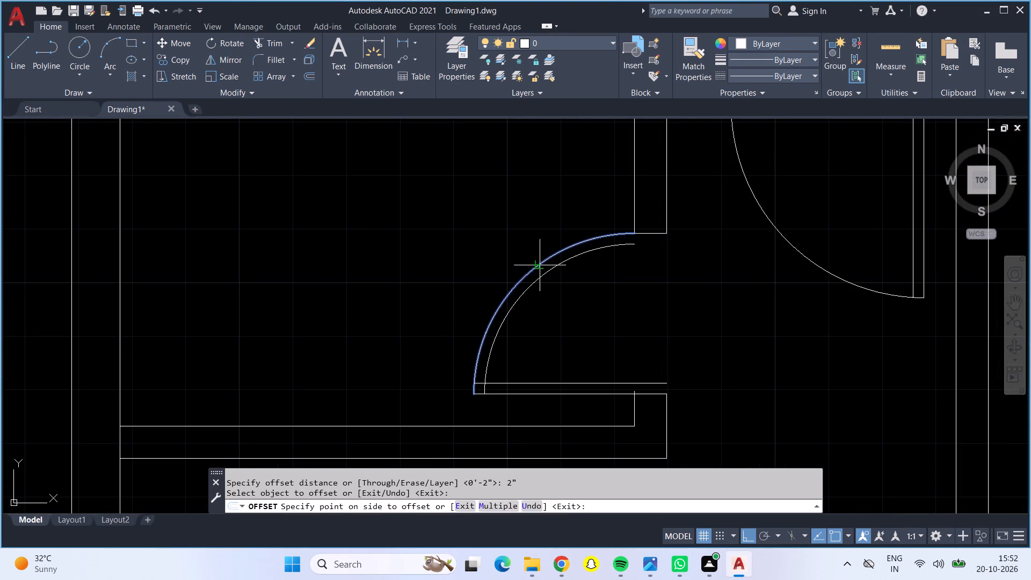
click(571, 319)
click(776, 224)
click(801, 191)
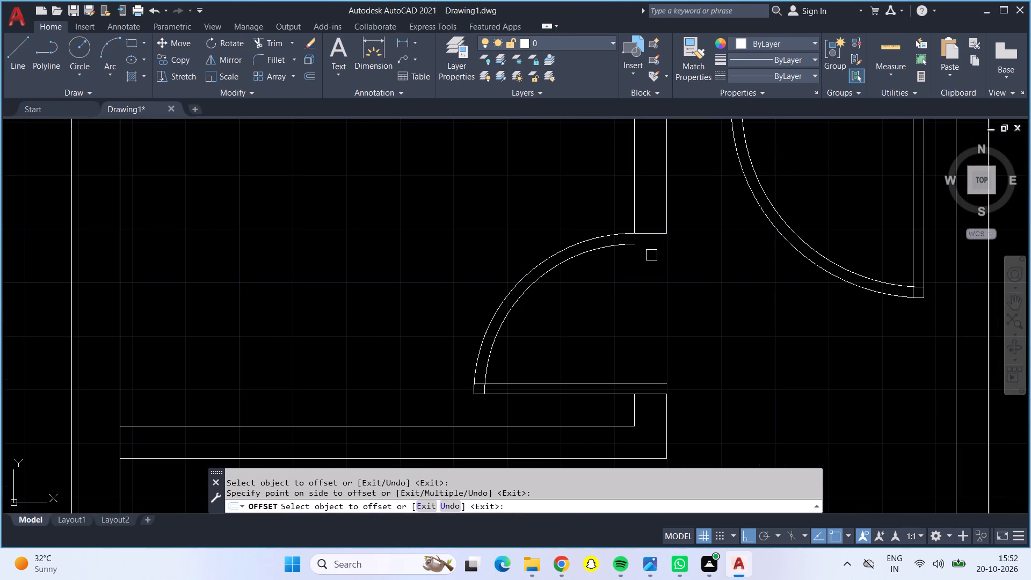
Offset the southwest doors' wall-end lines at the arc starts 2" into the openings, south for the smaller door and east for the larger.
click(645, 235)
click(657, 280)
middle_drag(801, 191, 768, 418)
click(702, 312)
click(728, 316)
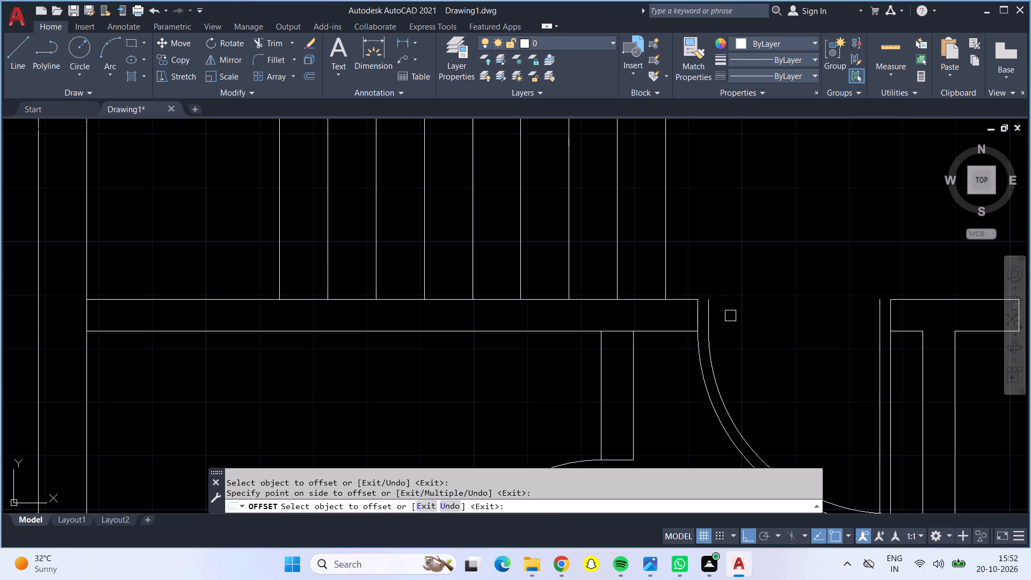
Offset the two northwest doors' swing arcs 2" inward and their wall-end lines at the arc starts 2" east into the openings.
scroll(734, 308, down, 2)
middle_drag(744, 297, 756, 485)
middle_drag(767, 231, 761, 469)
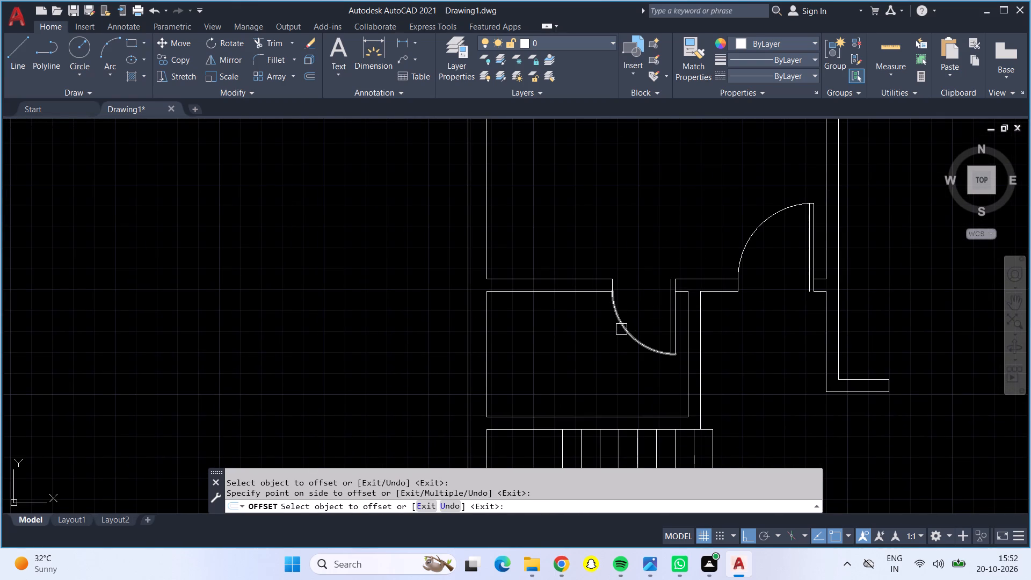
click(627, 328)
click(658, 294)
click(769, 223)
click(784, 271)
click(736, 286)
click(750, 287)
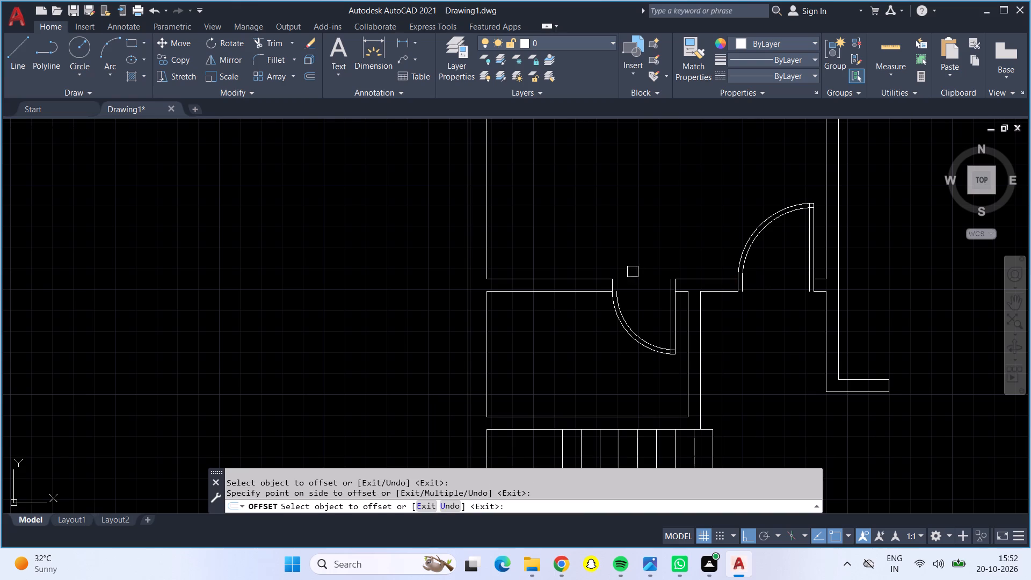
click(616, 285)
click(644, 289)
Offset the larger northeast door's swing arc 2" inward and the wall-end line at its arc start 2" west into the opening.
scroll(683, 238, down, 1)
middle_drag(683, 238, 453, 252)
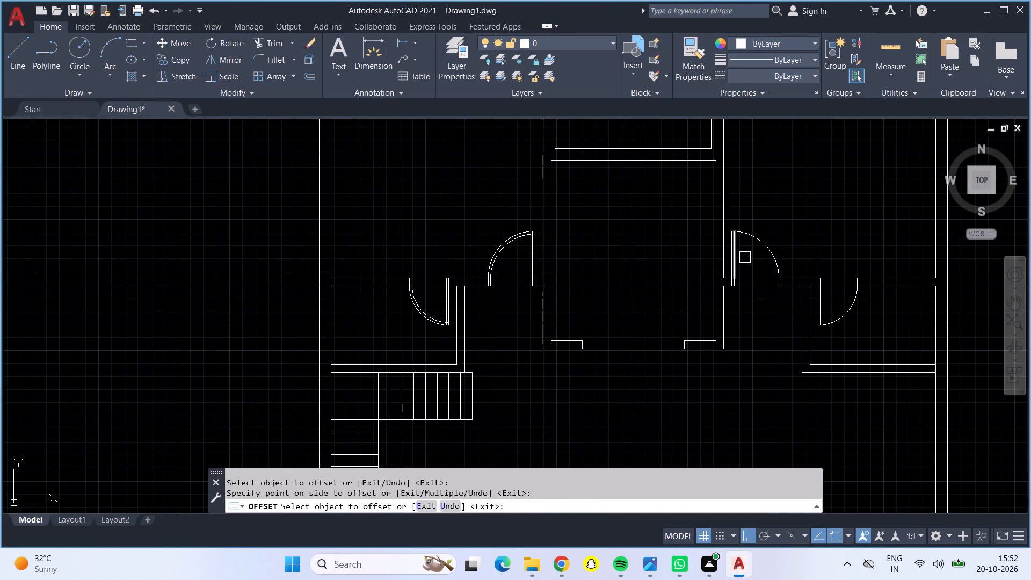
click(763, 248)
click(742, 270)
scroll(764, 288, up, 3)
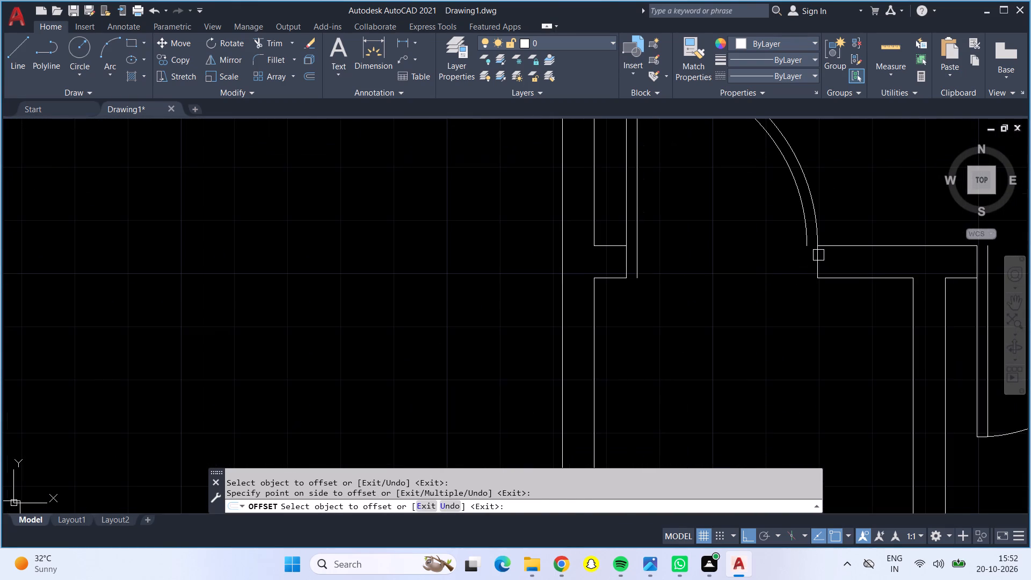
drag(820, 256, 811, 258)
click(766, 265)
Offset the smaller northeast door's swing arc 2" inward and the wall-end line at its arc start 2" west into the opening.
scroll(761, 280, down, 2)
middle_drag(772, 372, 616, 363)
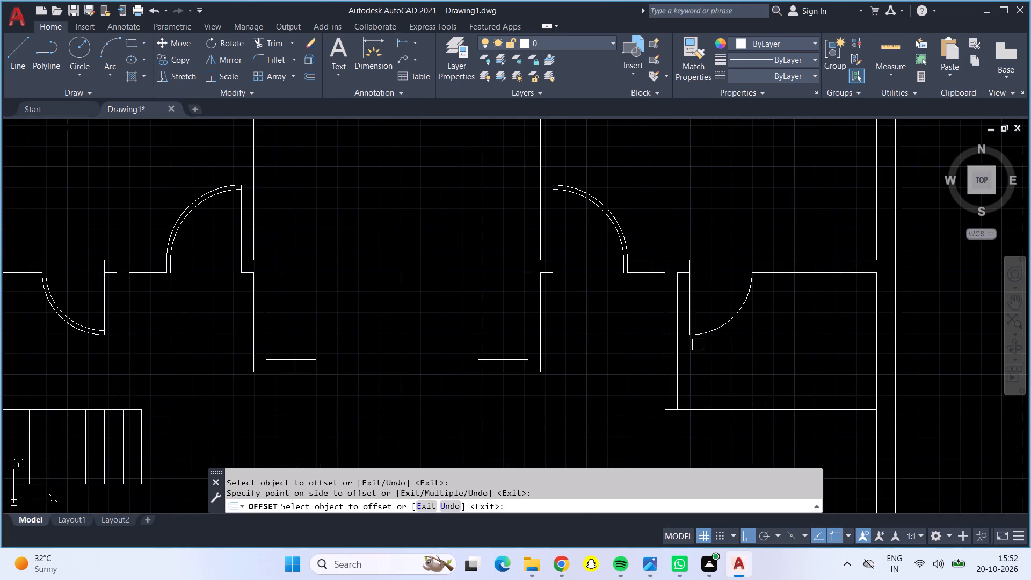
scroll(713, 328, up, 3)
click(716, 337)
click(705, 309)
scroll(702, 306, down, 1)
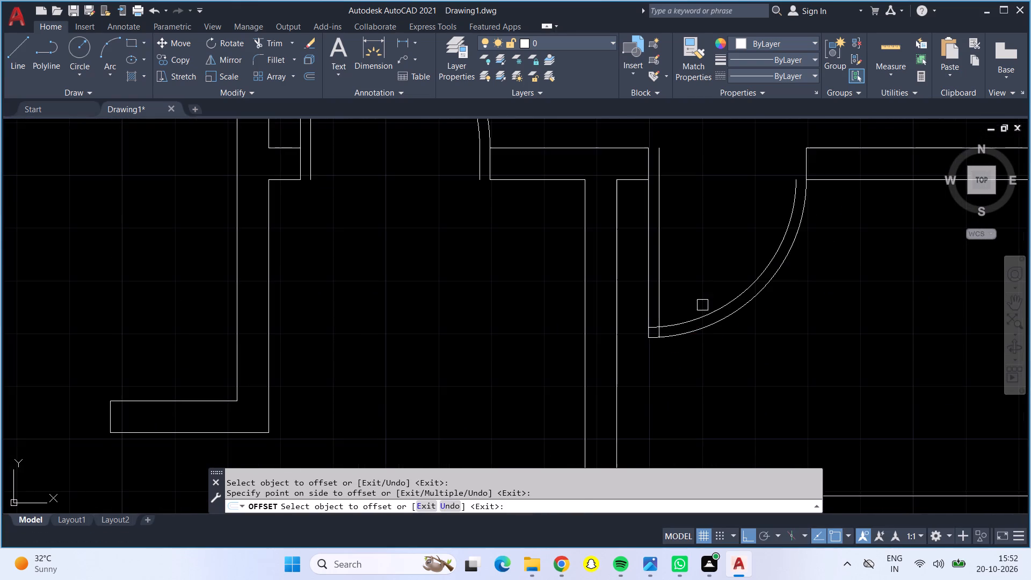
middle_drag(698, 284, 655, 354)
drag(765, 230, 756, 234)
click(693, 241)
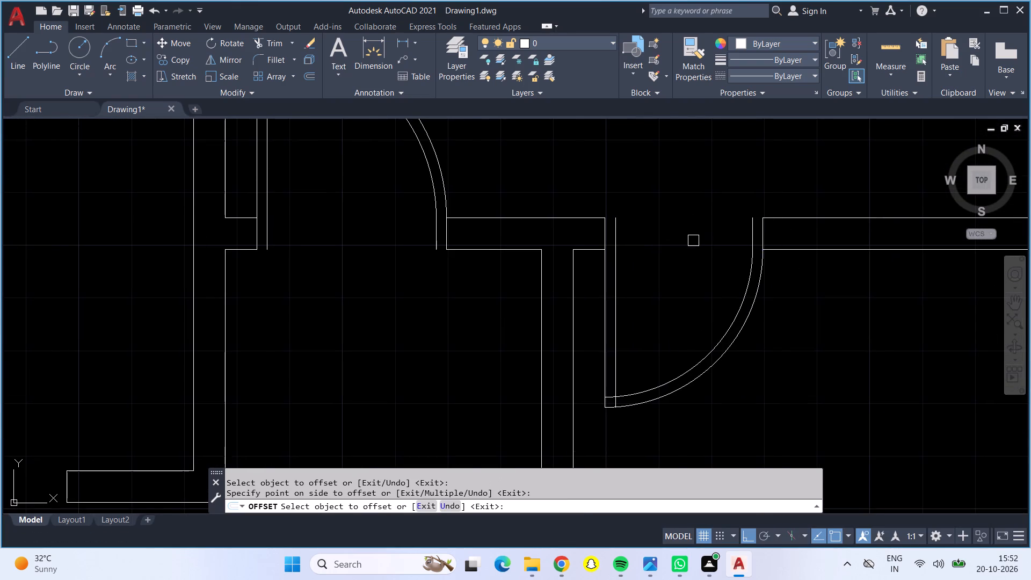
Offset the swing arcs of the larger and smaller southeast doors 2" inward.
scroll(690, 245, down, 2)
scroll(618, 393, down, 2)
middle_drag(599, 415, 602, 155)
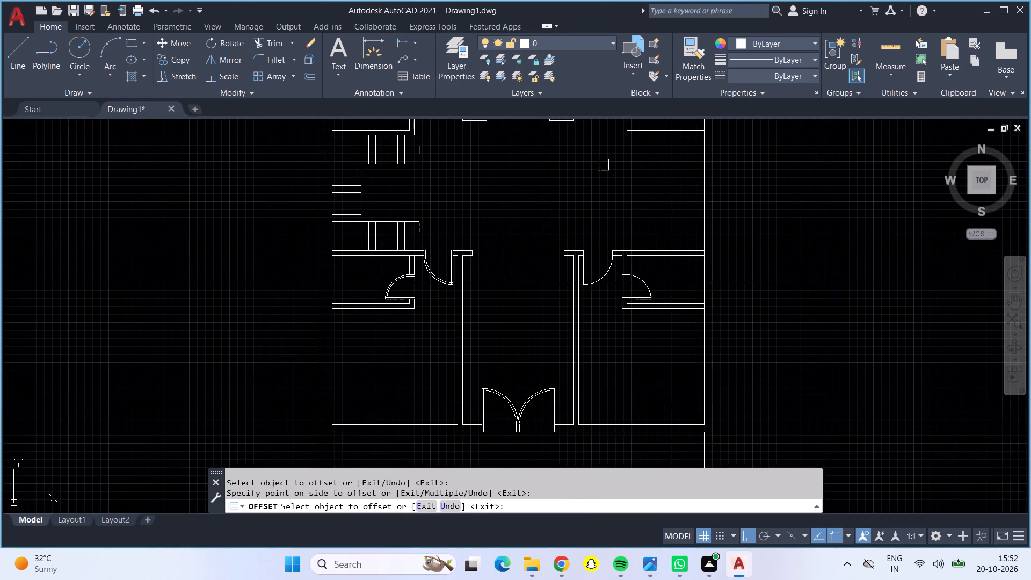
scroll(601, 286, up, 4)
click(600, 236)
click(576, 211)
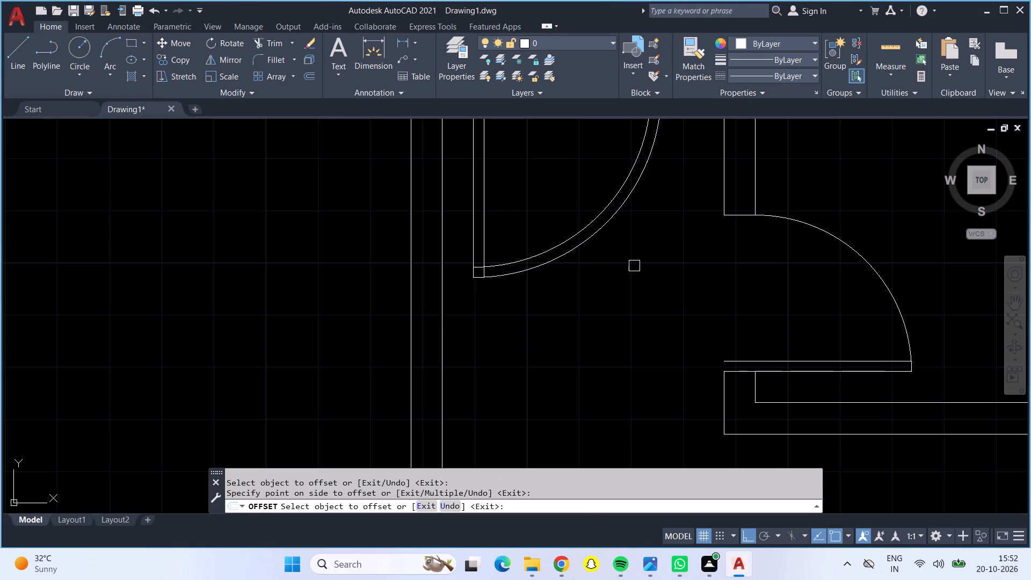
click(807, 227)
click(785, 273)
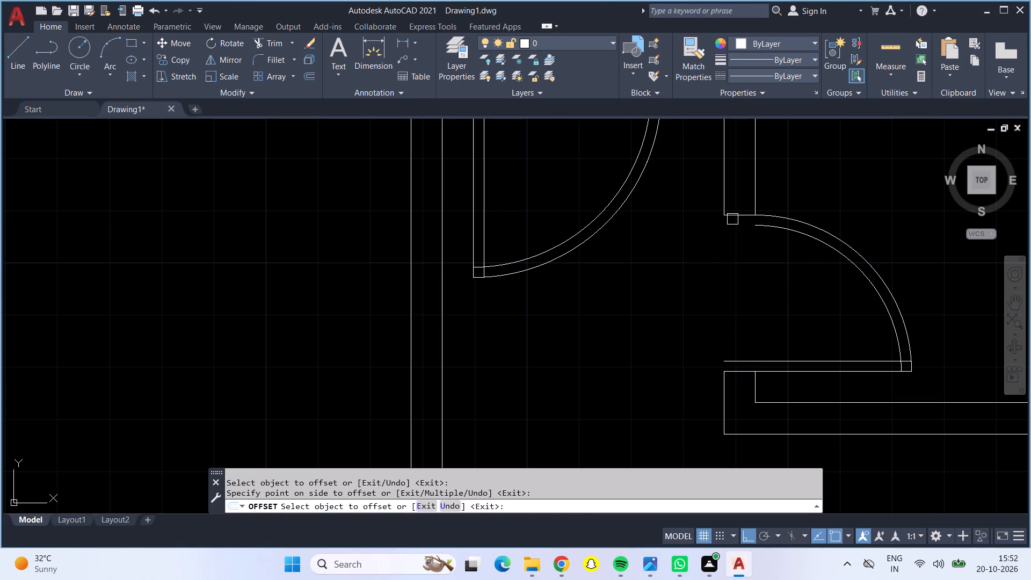
Offset the southeast doors' wall-end lines at the arc starts 2" into the openings, south for the smaller door and west for the larger.
click(733, 216)
click(722, 271)
scroll(710, 271, down, 2)
scroll(686, 192, up, 4)
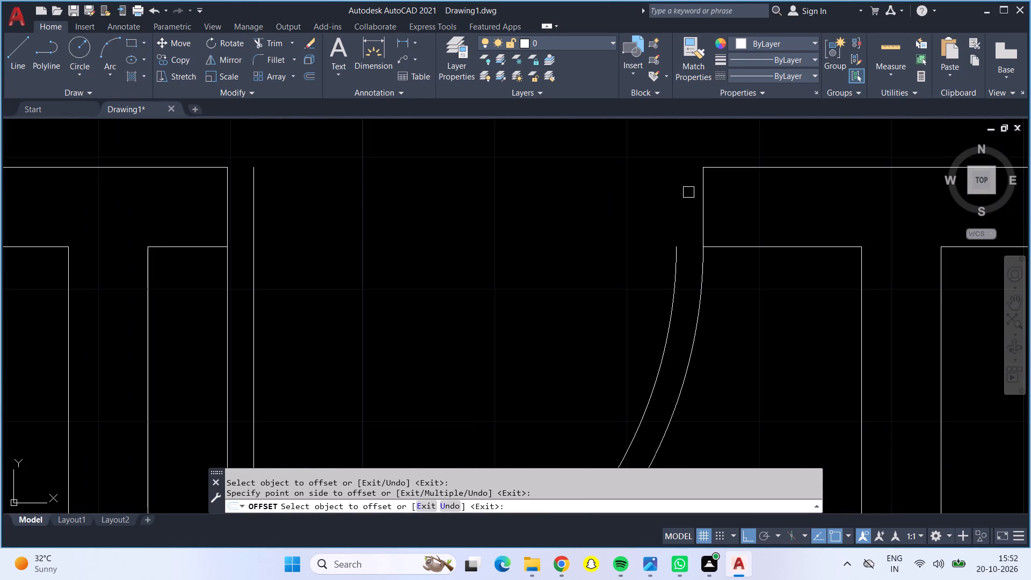
click(708, 199)
click(704, 202)
click(679, 209)
scroll(664, 207, down, 3)
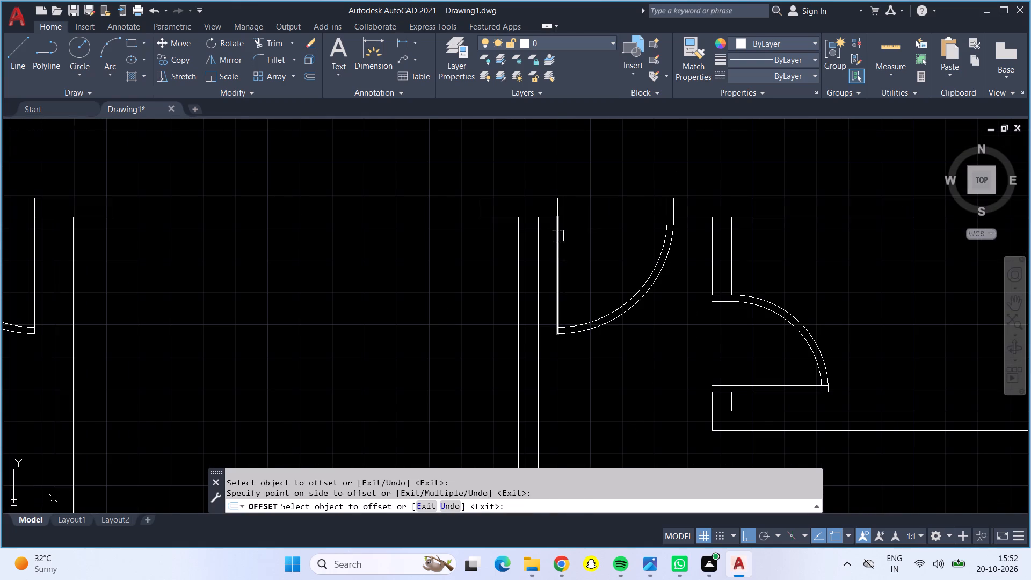
Trim the crossing inner line ends where the leaf meets the swing arc at the larger southeast door.
key(Escape)
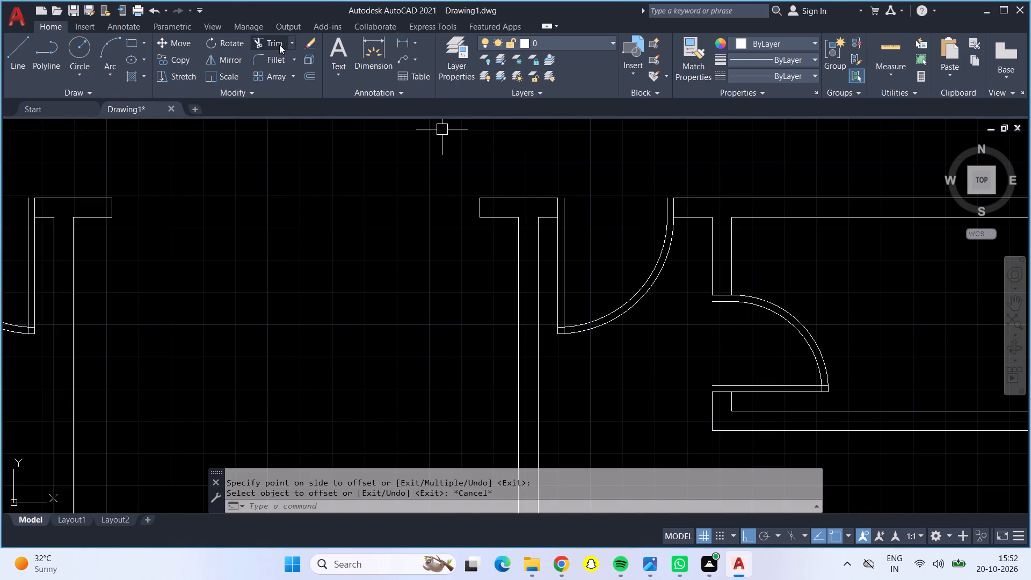
click(279, 45)
scroll(562, 331, up, 4)
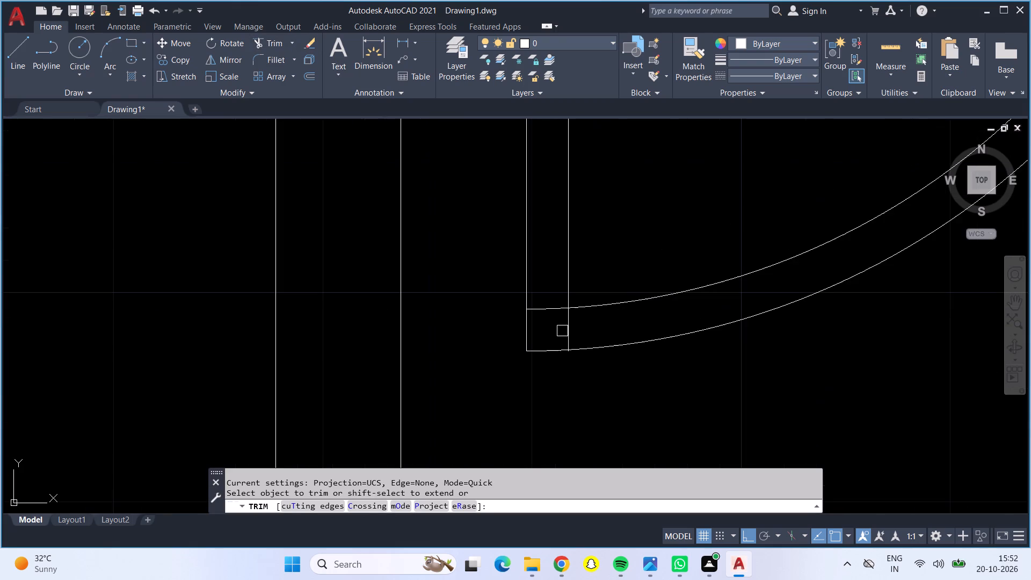
click(541, 303)
click(573, 333)
Trim the crossing inner line ends where the leaf meets the swing arc at the smaller southeast door.
scroll(583, 343, down, 2)
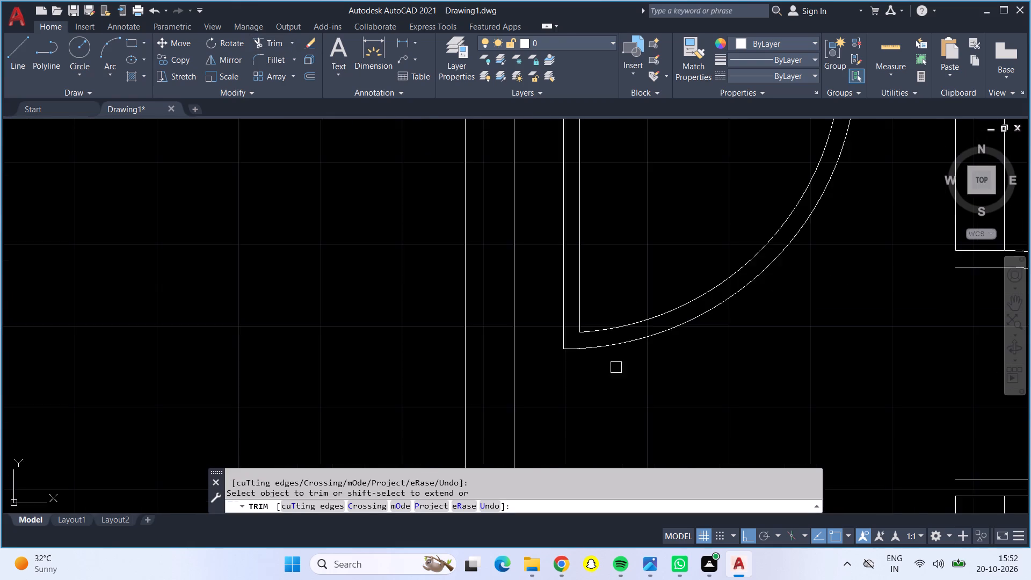
scroll(691, 394, down, 1)
middle_drag(691, 394, 383, 226)
scroll(728, 277, up, 4)
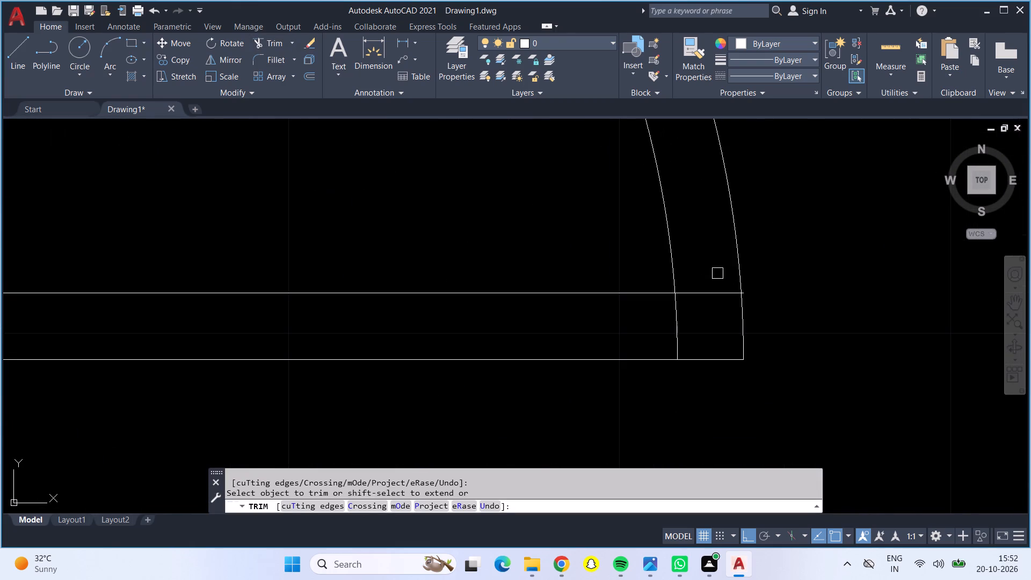
click(705, 296)
click(674, 315)
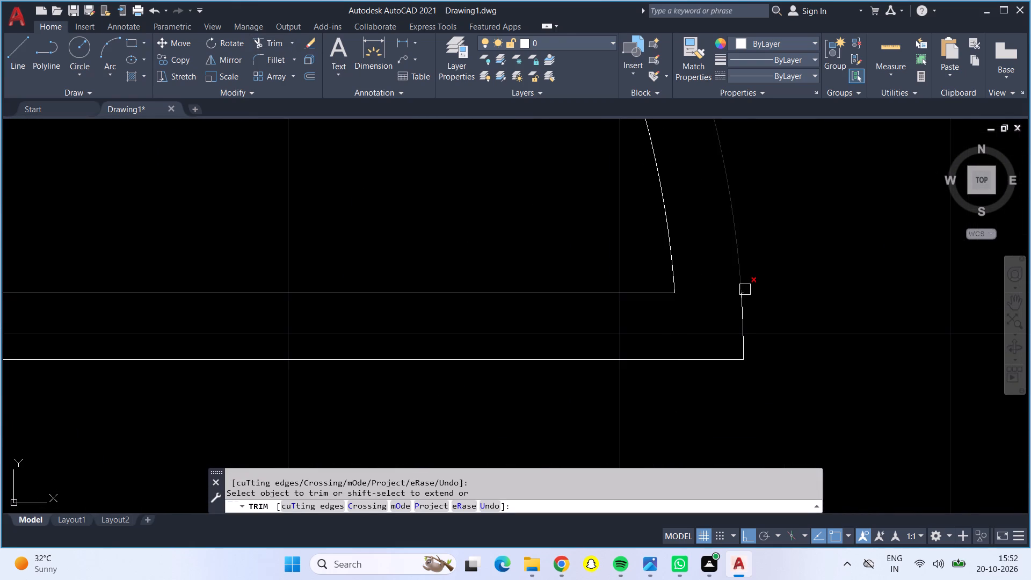
click(748, 290)
Trim the crossing inner line ends where the leaf meets the swing arc at the larger southwest door.
scroll(644, 318, down, 1)
scroll(593, 263, down, 3)
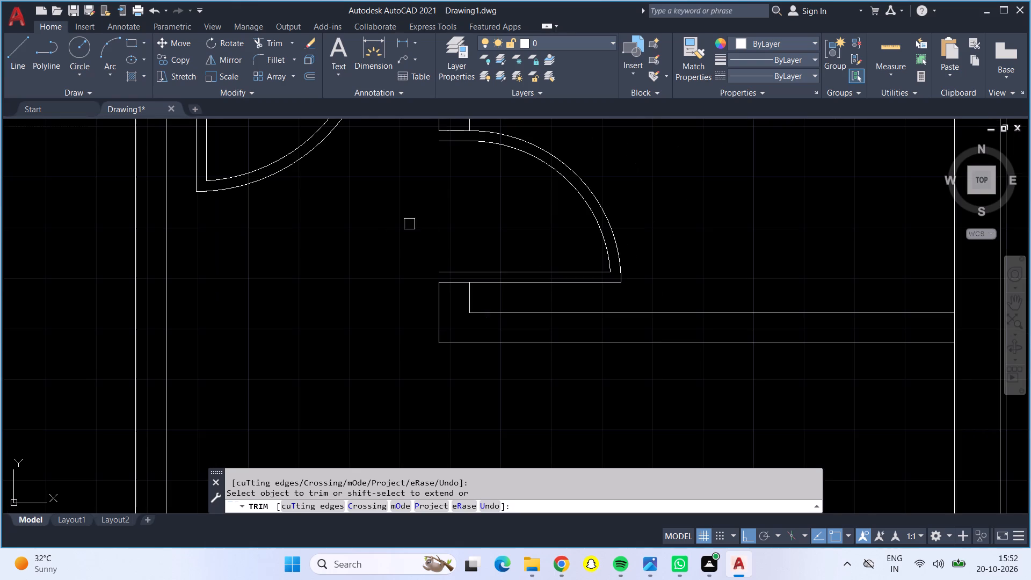
middle_drag(391, 224, 812, 346)
scroll(430, 351, down, 2)
middle_drag(430, 351, 687, 316)
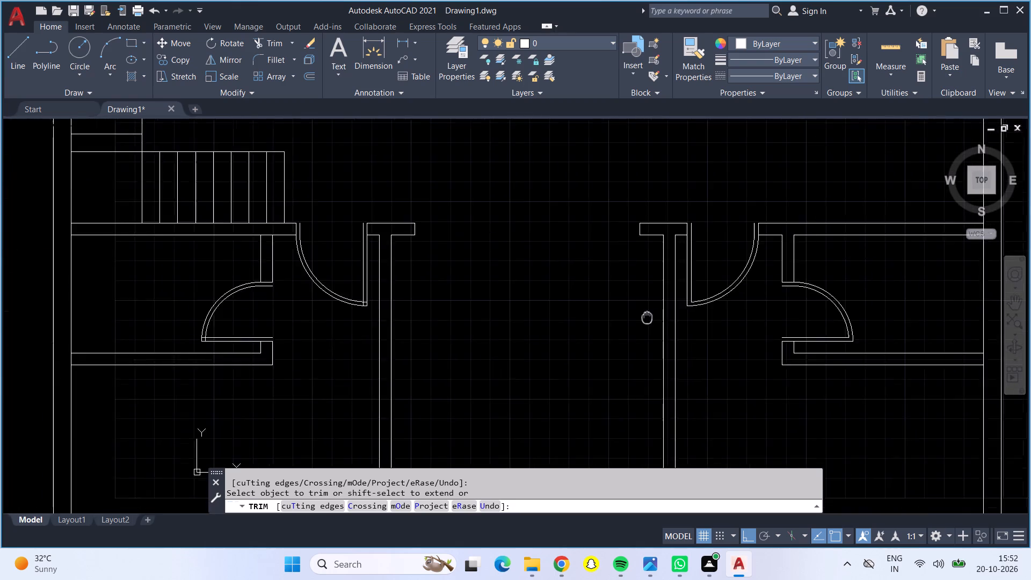
middle_drag(687, 316, 789, 313)
scroll(535, 291, up, 5)
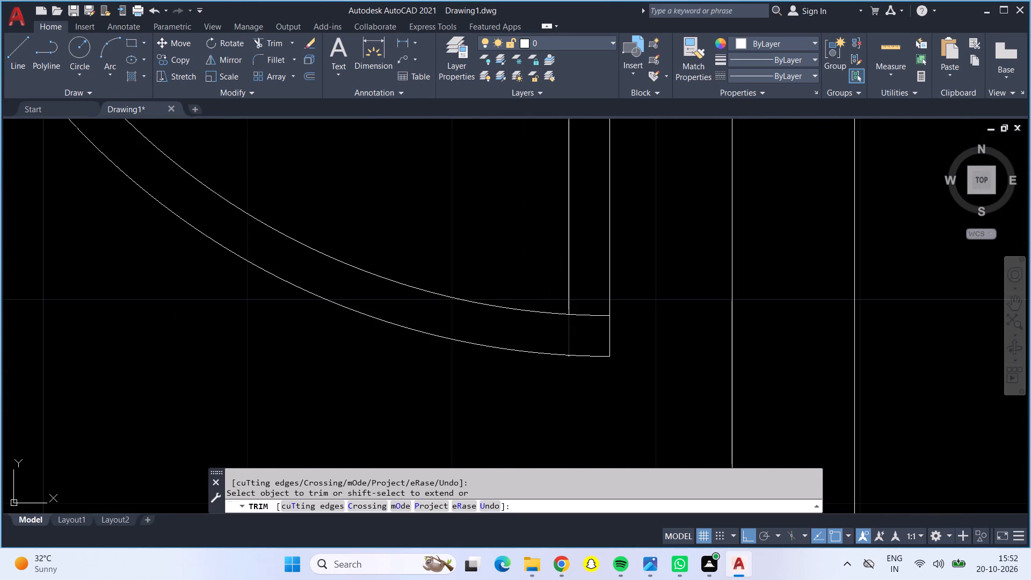
click(564, 337)
click(589, 315)
Trim the crossing inner line ends and leftover stub where leaf and swing arc meet at the smaller southwest door.
scroll(587, 329, down, 3)
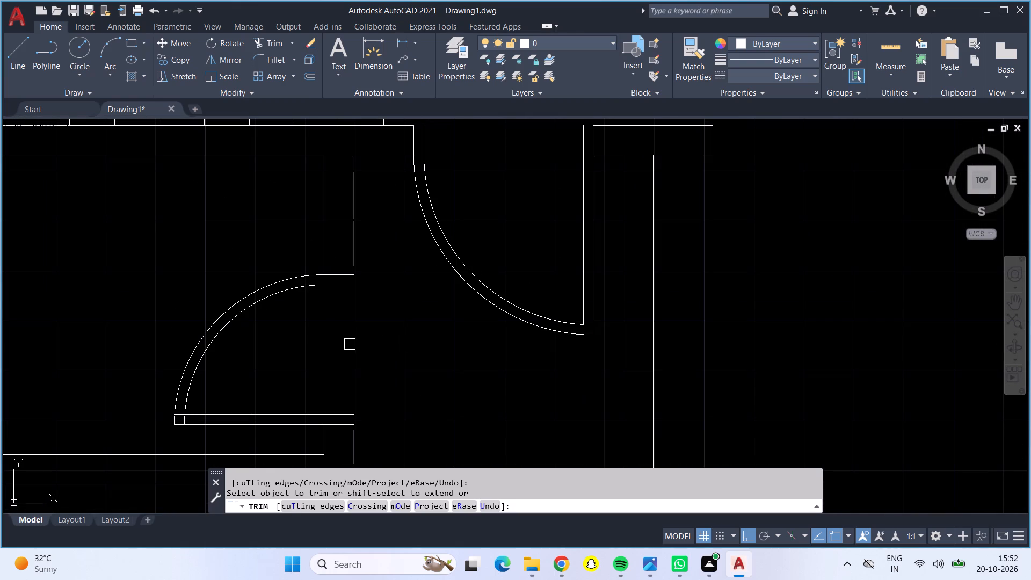
scroll(159, 426, up, 4)
click(288, 353)
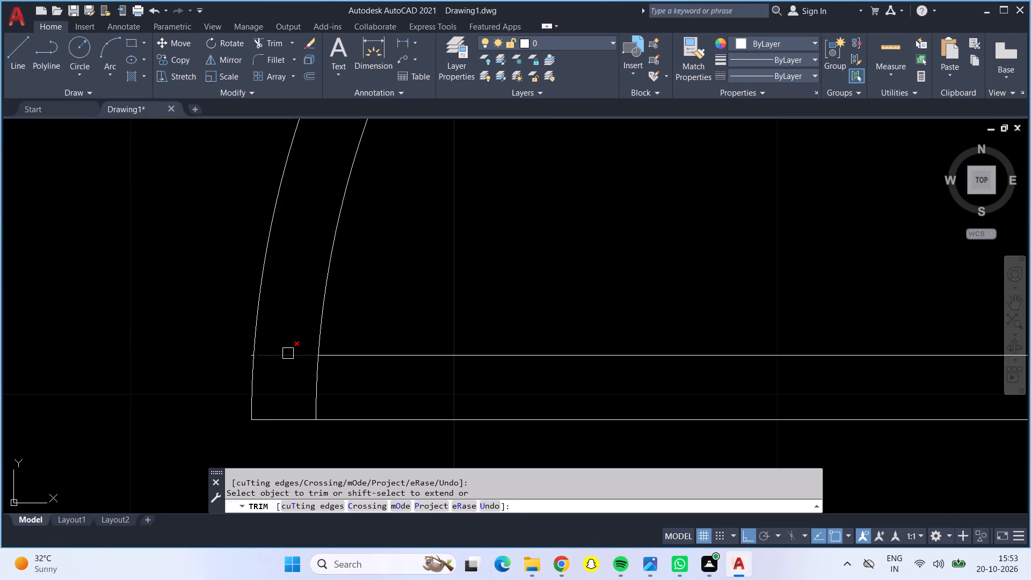
click(313, 390)
scroll(246, 361, up, 1)
scroll(246, 361, down, 1)
scroll(246, 361, up, 1)
scroll(246, 361, down, 1)
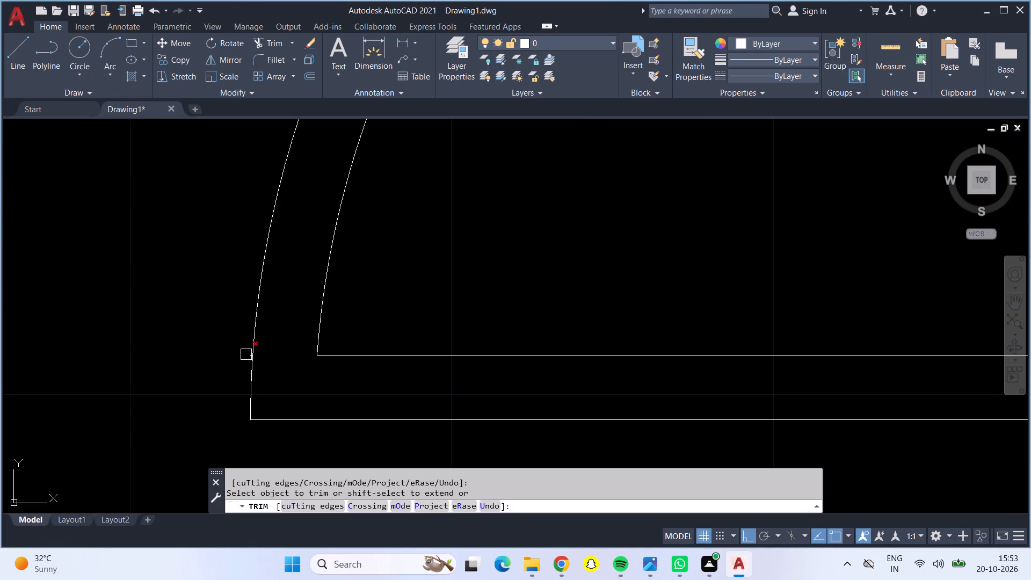
click(246, 351)
Trim the crossing inner line ends and leftover stub where leaf and swing arc meet at the larger northwest door.
scroll(208, 377, up, 1)
scroll(208, 377, down, 1)
scroll(208, 377, up, 1)
scroll(367, 320, down, 4)
scroll(477, 269, down, 2)
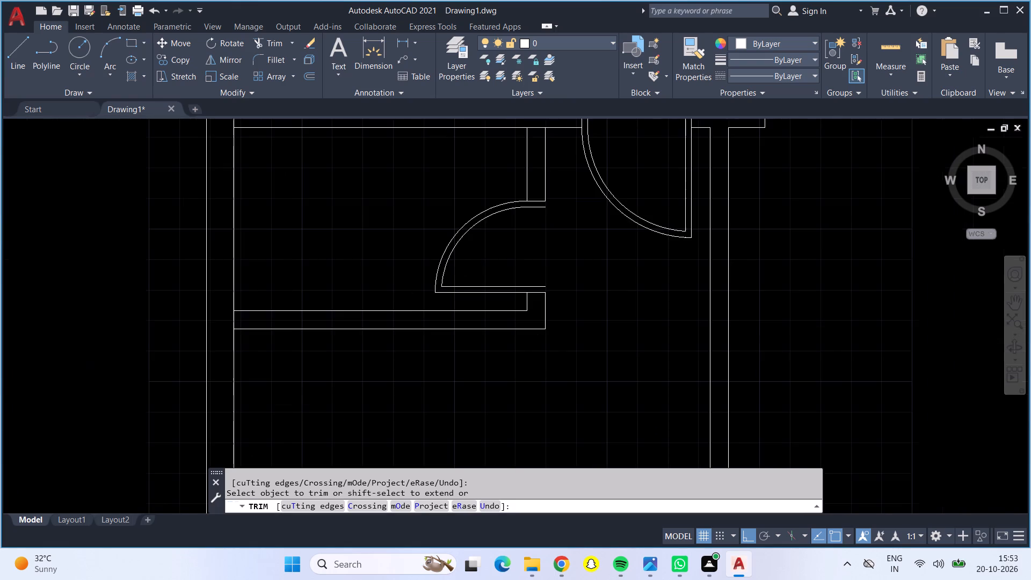
middle_drag(477, 265, 350, 579)
scroll(452, 336, down, 2)
middle_drag(529, 230, 515, 297)
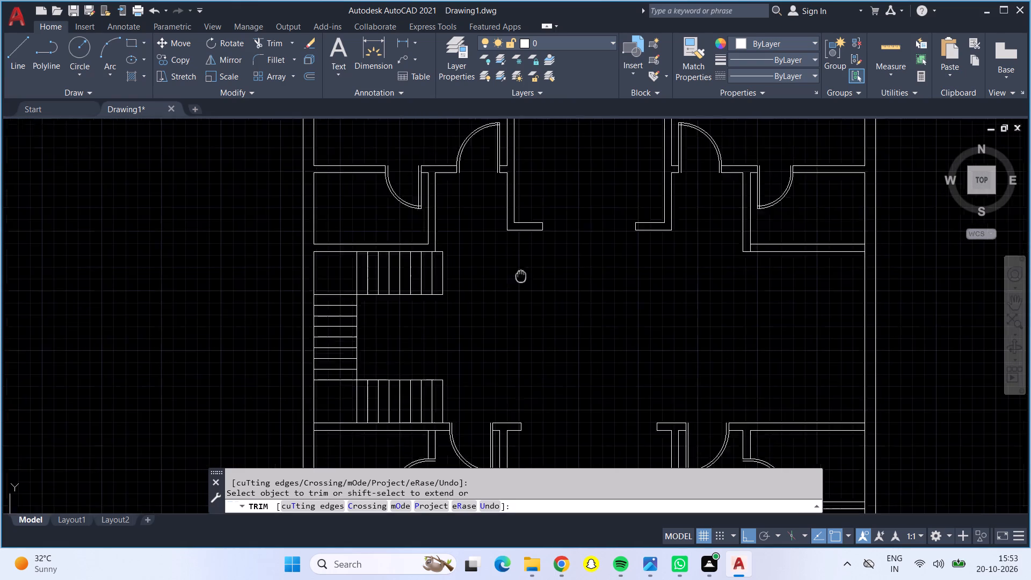
middle_drag(515, 297, 526, 445)
scroll(496, 321, up, 6)
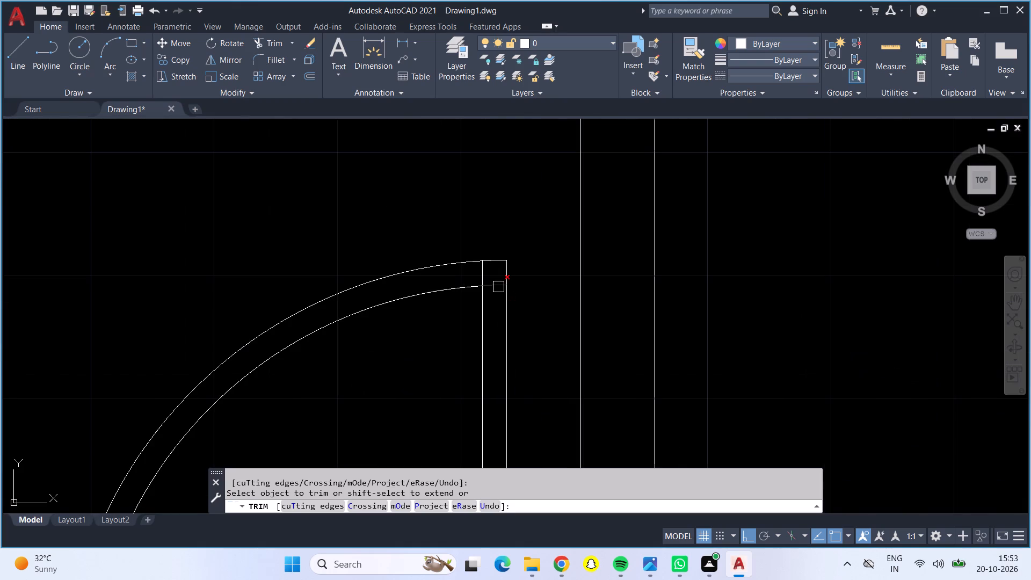
click(498, 287)
click(486, 277)
scroll(478, 261, up, 2)
scroll(478, 261, down, 1)
scroll(478, 261, up, 2)
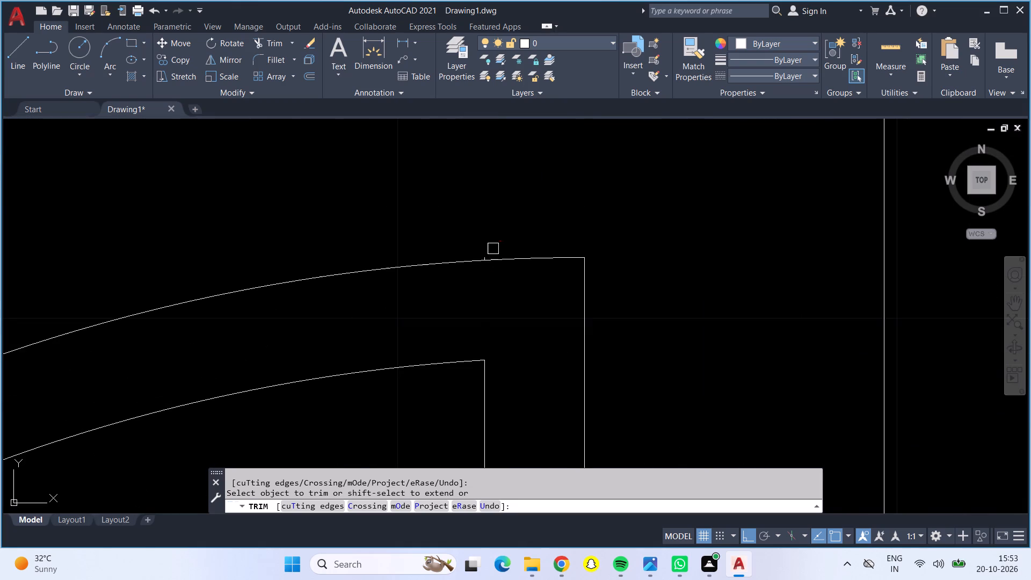
click(480, 252)
Trim the crossing inner line ends where the leaf meets the swing arc at the smaller northwest door.
scroll(427, 361, down, 4)
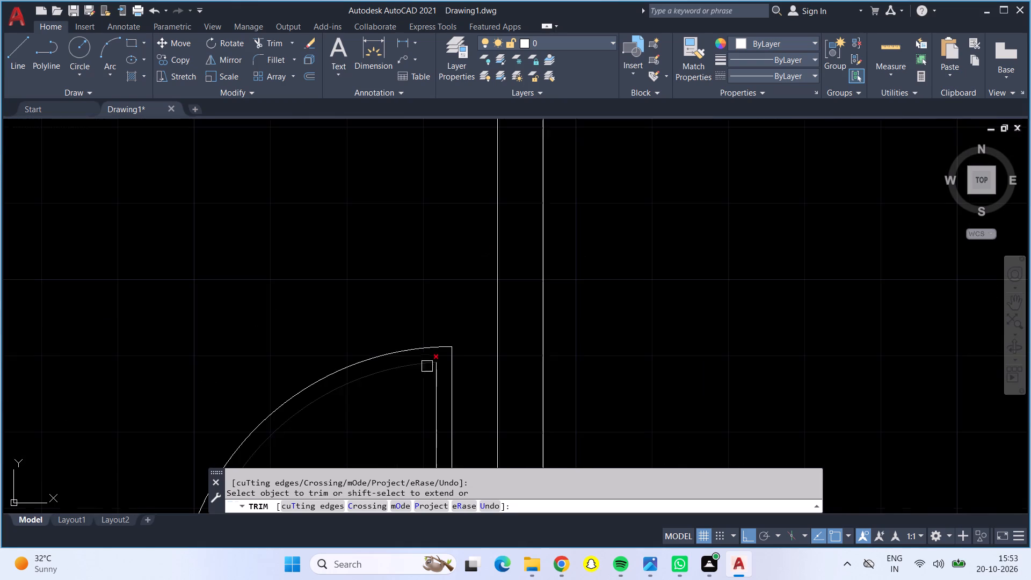
middle_drag(381, 449, 787, 149)
middle_drag(585, 445, 597, 426)
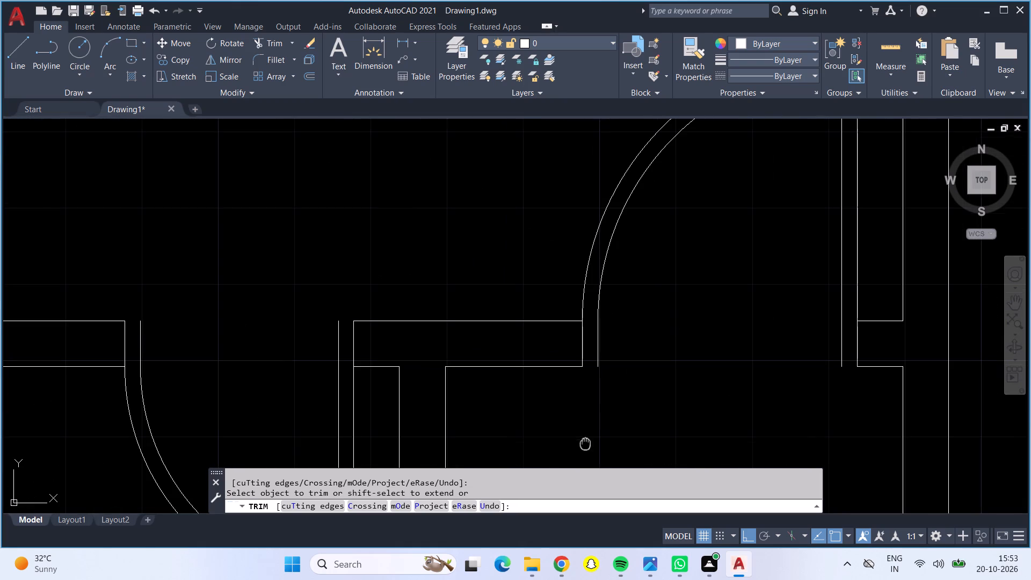
middle_drag(597, 426, 860, 94)
scroll(607, 246, up, 4)
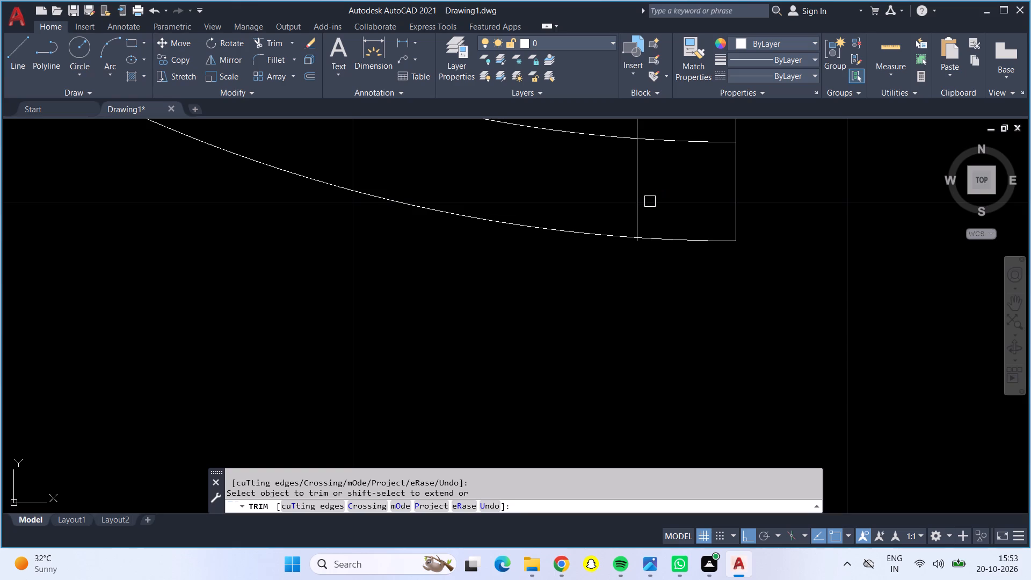
click(643, 201)
click(631, 214)
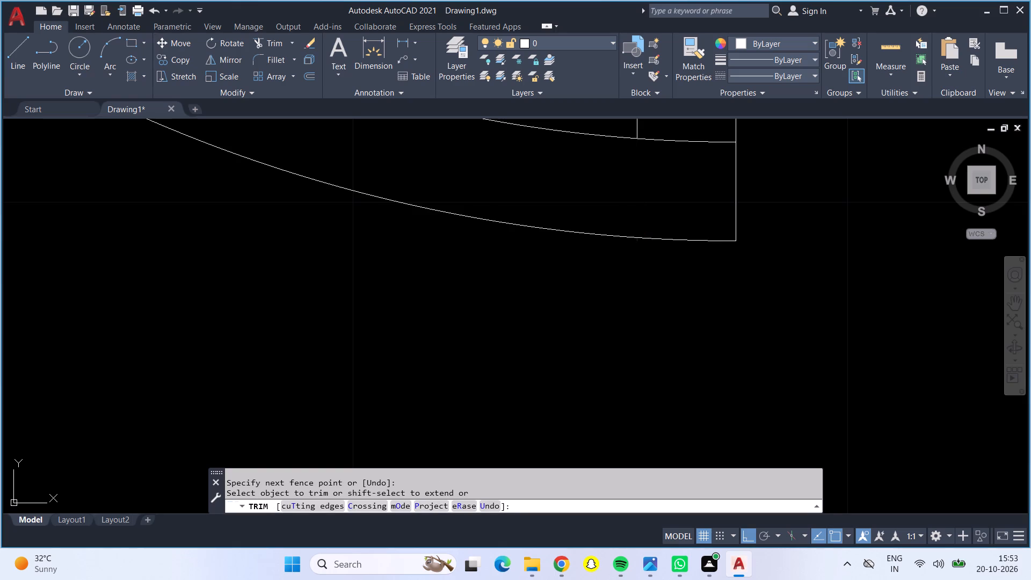
click(635, 245)
click(671, 135)
Trim the crossing inner line ends and leftover stub where leaf and swing arc meet at the larger northeast door.
scroll(679, 166, down, 6)
scroll(691, 230, down, 1)
middle_drag(673, 234, 468, 318)
middle_drag(643, 328, 320, 330)
middle_drag(561, 255, 332, 348)
scroll(605, 144, up, 5)
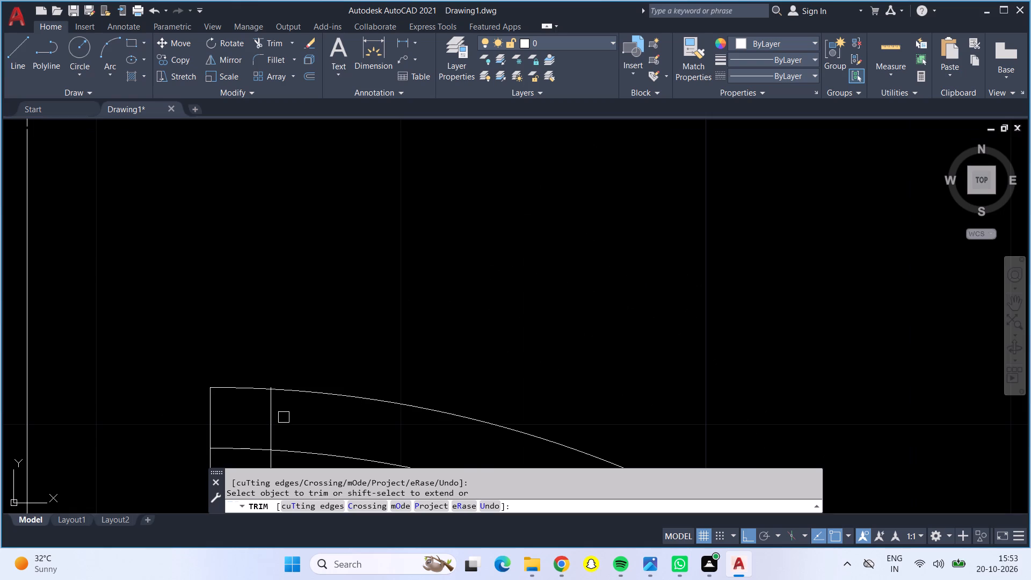
click(275, 411)
click(235, 450)
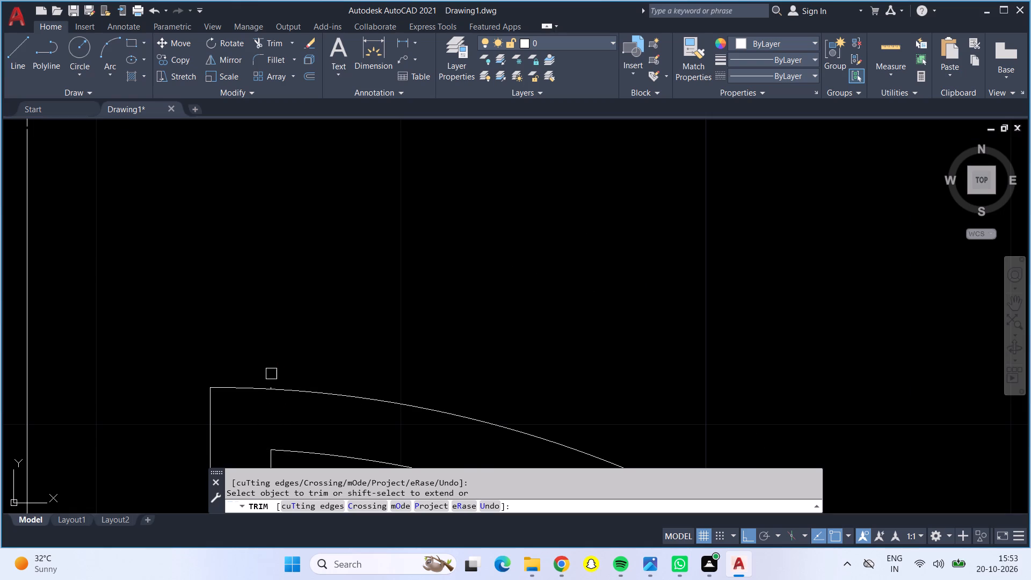
click(273, 382)
Trim the crossing inner line ends where the leaf meets the swing arc at the smaller northeast door.
scroll(322, 366, down, 4)
middle_drag(368, 433, 302, 218)
scroll(368, 433, down, 1)
scroll(471, 396, up, 7)
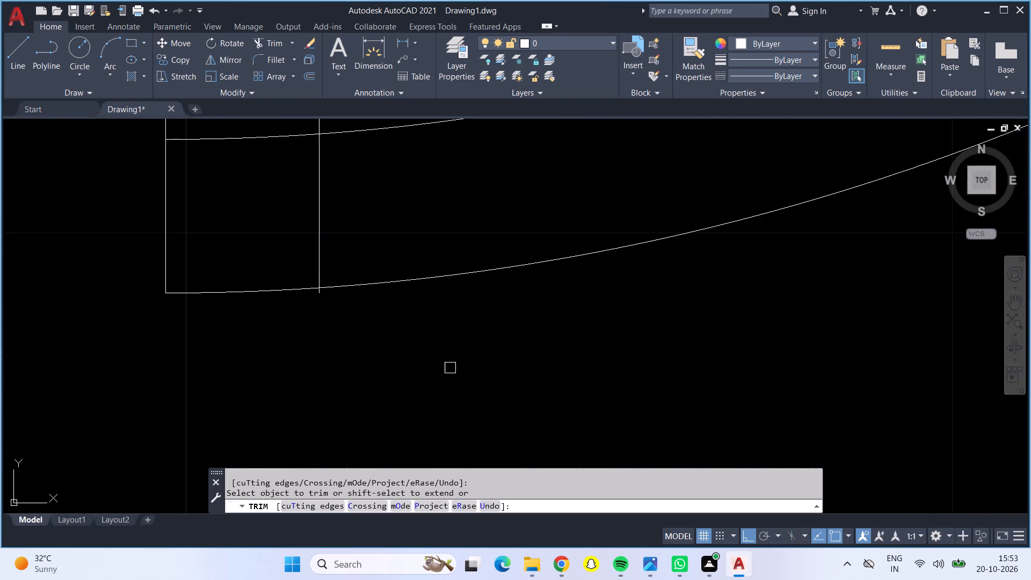
click(321, 299)
click(317, 307)
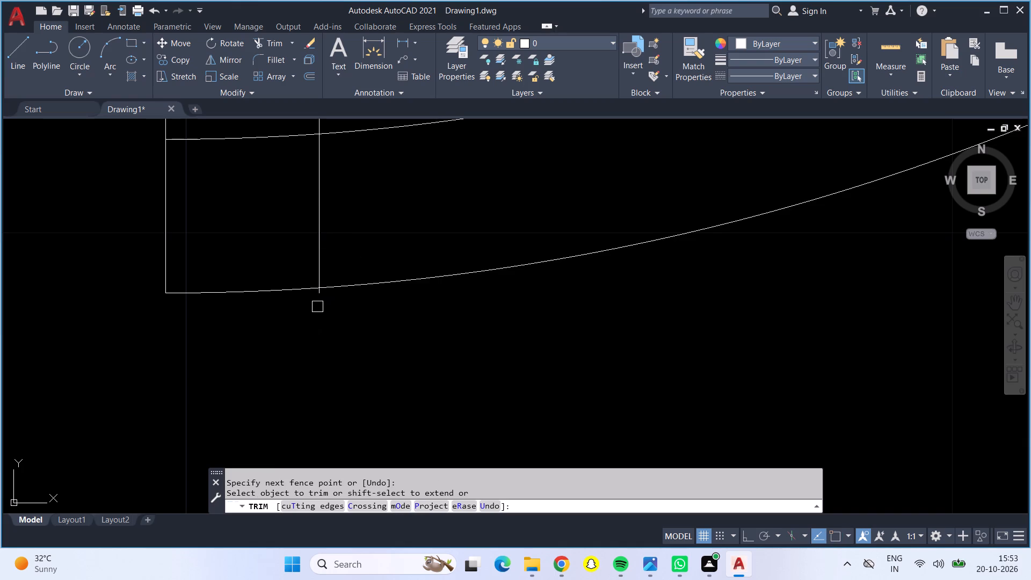
click(318, 296)
click(328, 250)
click(306, 237)
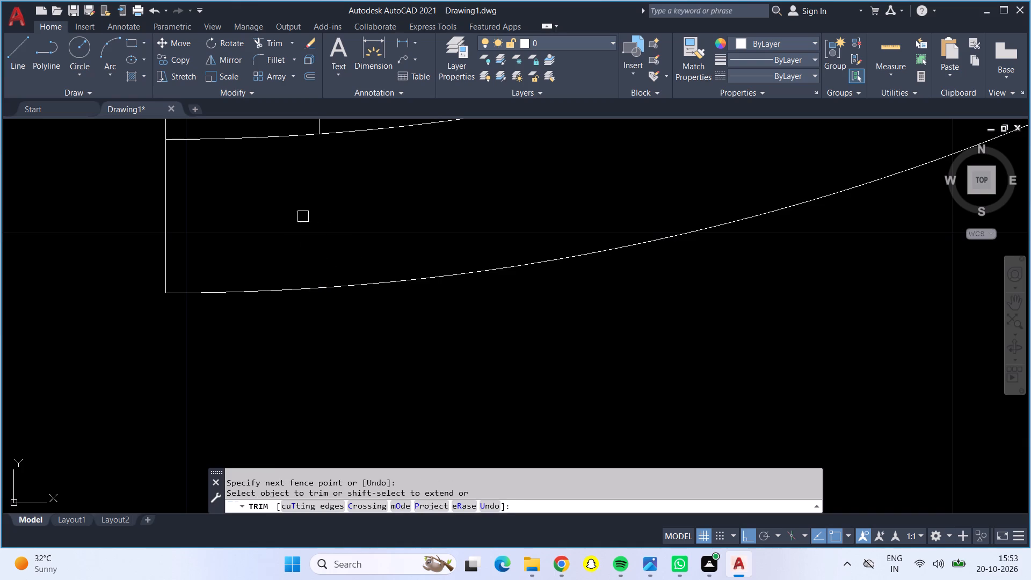
click(289, 135)
End trimming and review the door swings and room layout across the whole floor plan.
scroll(302, 154, down, 5)
scroll(354, 260, down, 3)
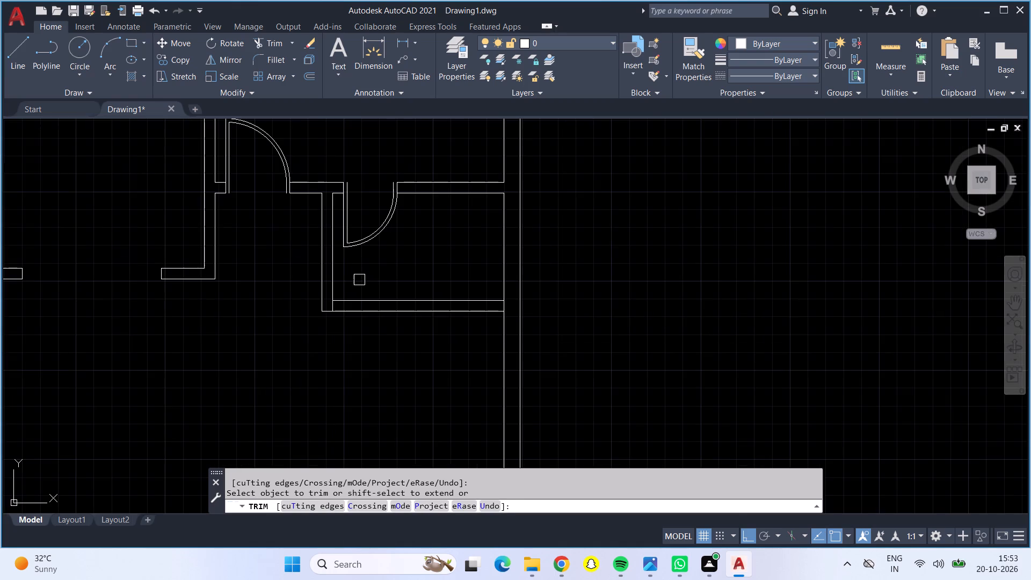
scroll(302, 261, down, 1)
middle_drag(283, 269, 395, 436)
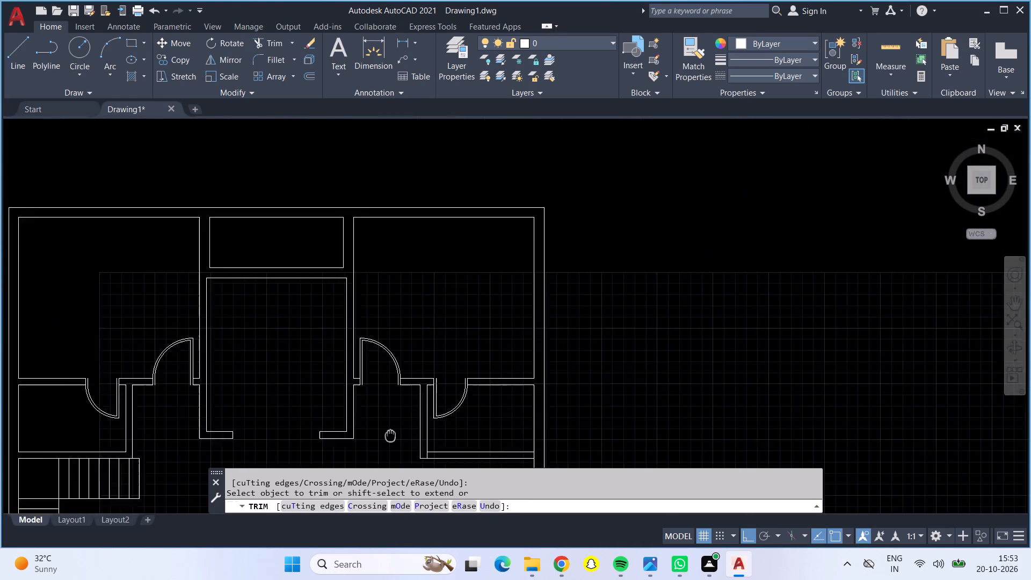
middle_drag(395, 436, 559, 186)
scroll(448, 295, down, 1)
middle_drag(448, 295, 460, 154)
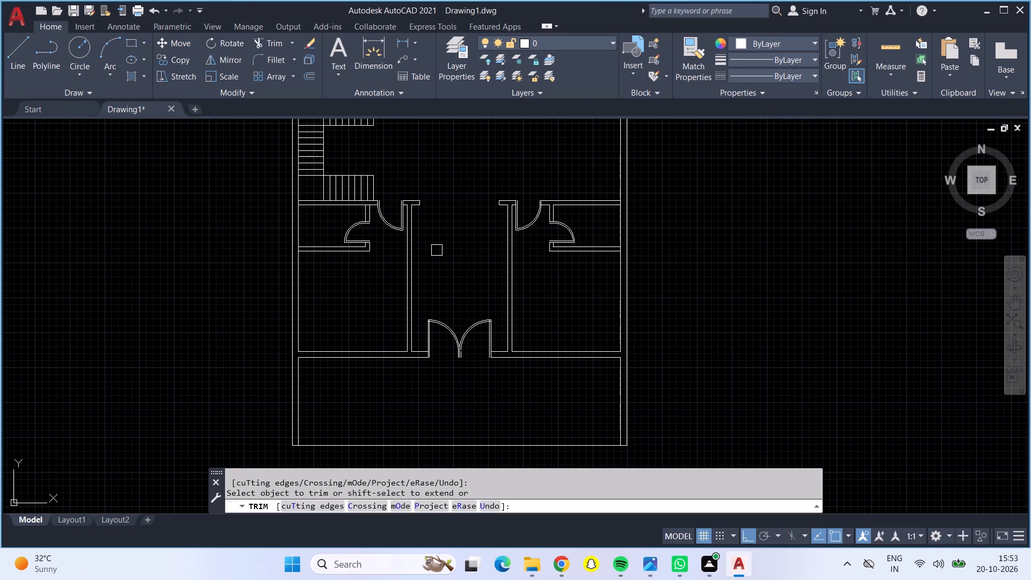
key(Escape)
scroll(439, 219, down, 2)
middle_drag(446, 226, 478, 381)
scroll(481, 329, up, 3)
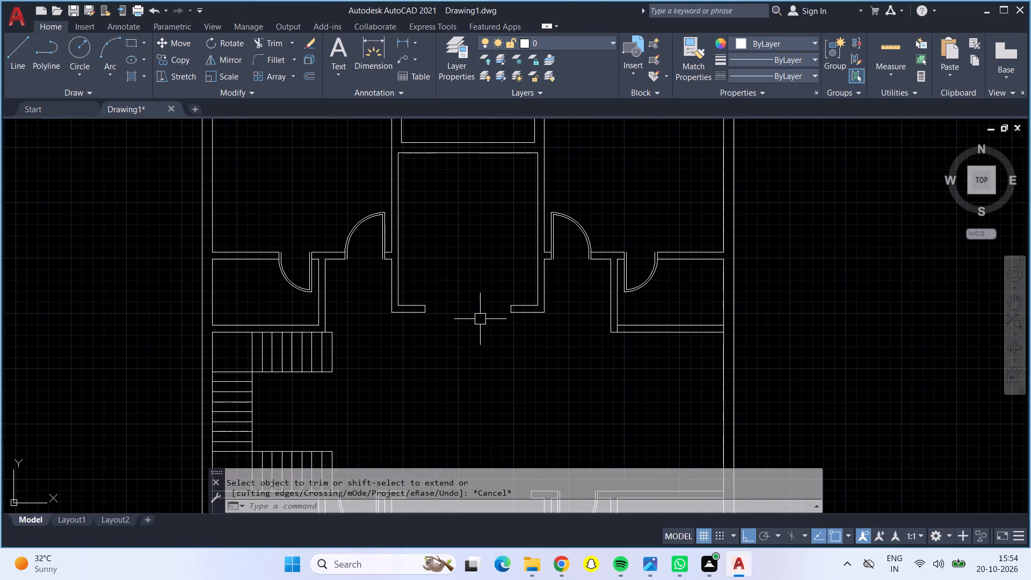
middle_drag(477, 291, 492, 365)
scroll(481, 249, up, 1)
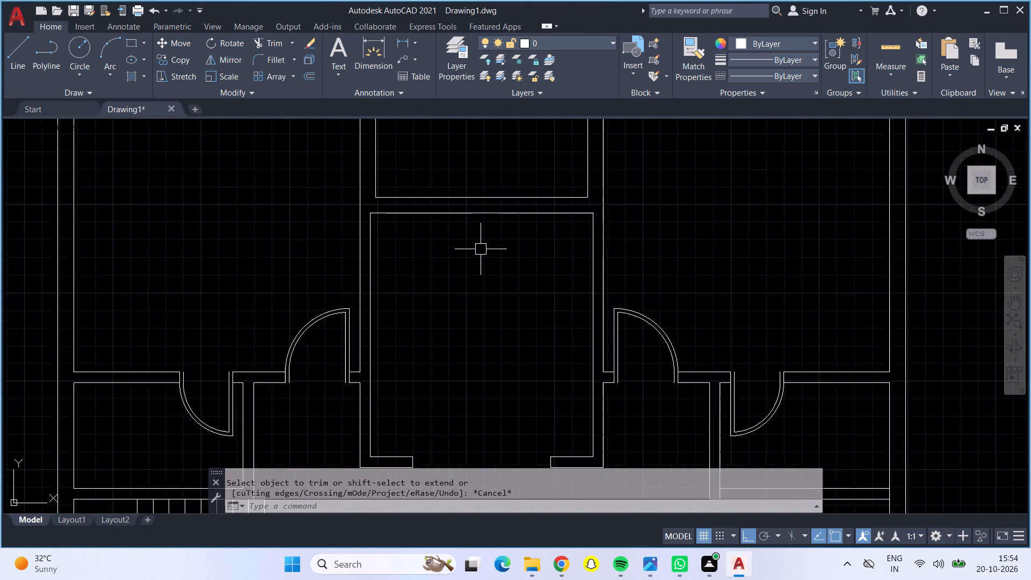
scroll(481, 249, up, 1)
scroll(478, 266, down, 2)
scroll(658, 285, down, 1)
Draw a closed 4' tall by 9" wide window outline with lines in the empty space east of the floor plan.
middle_drag(677, 293, 493, 279)
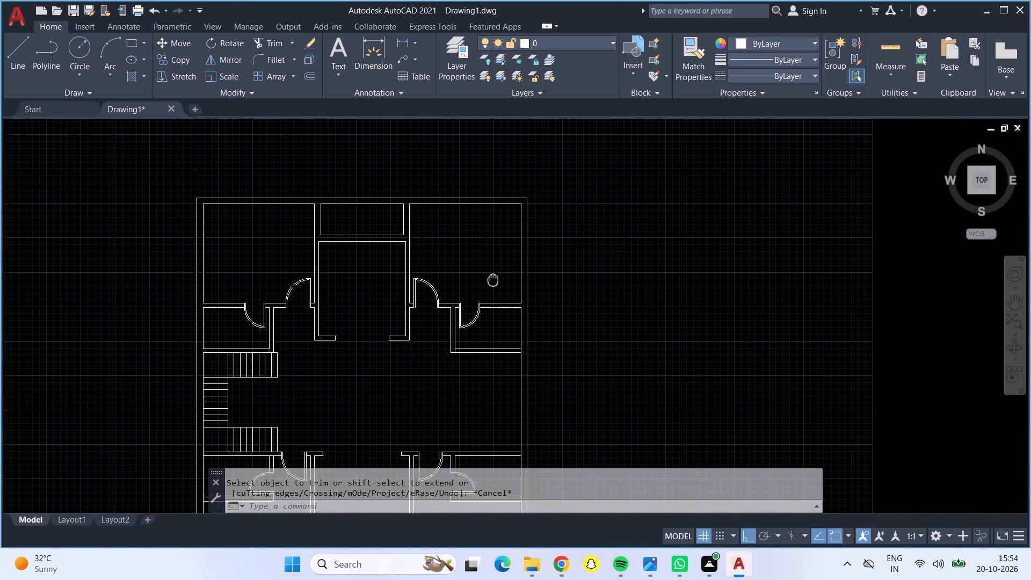
middle_drag(493, 279, 492, 279)
key(Escape)
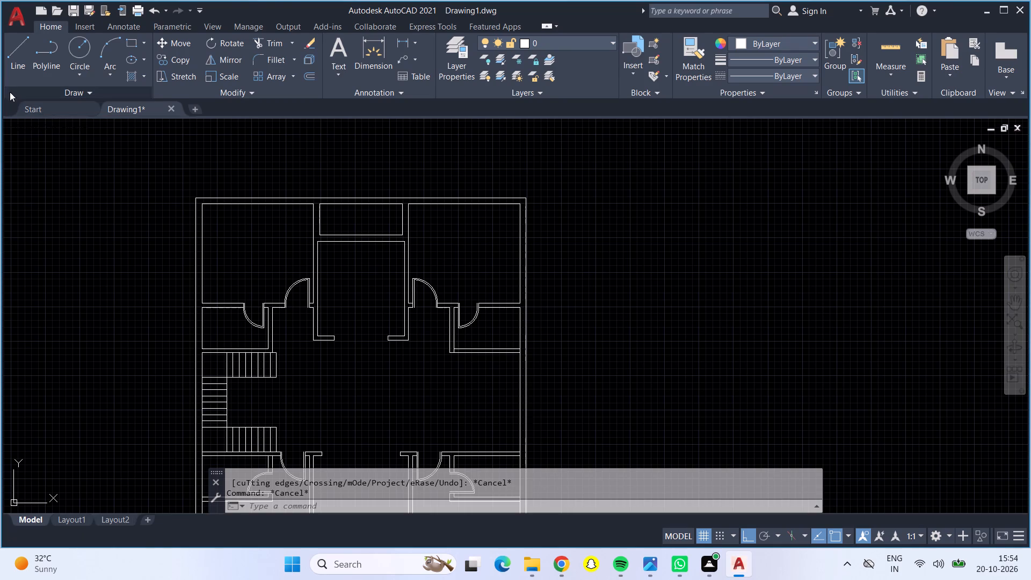
click(10, 63)
drag(597, 231, 598, 241)
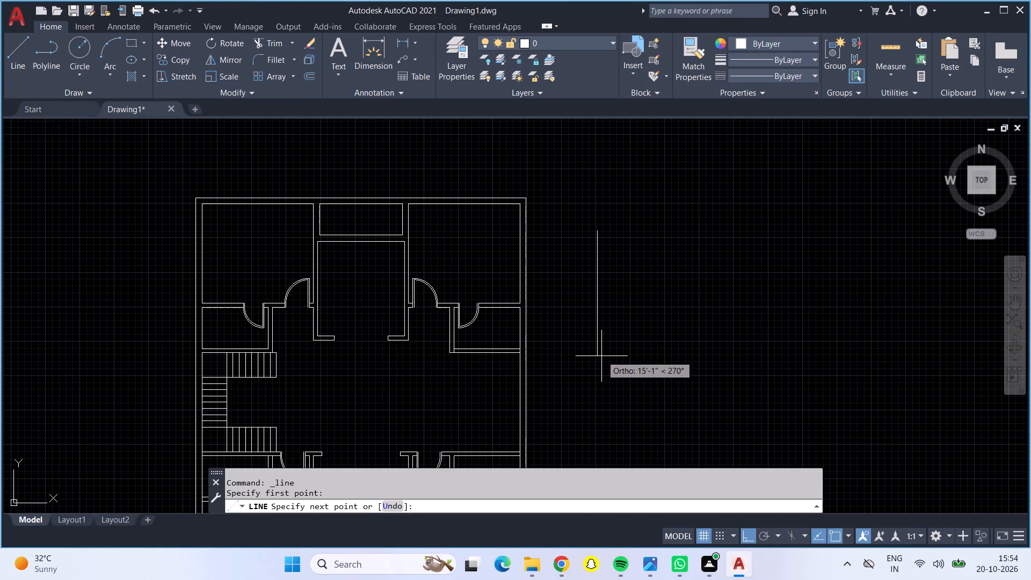
text(4')
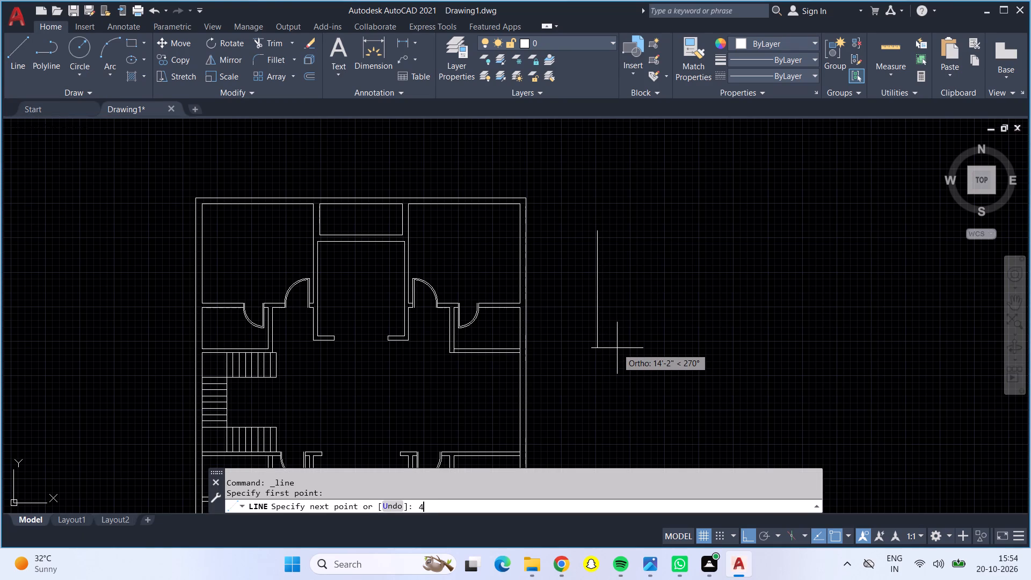
key(Return)
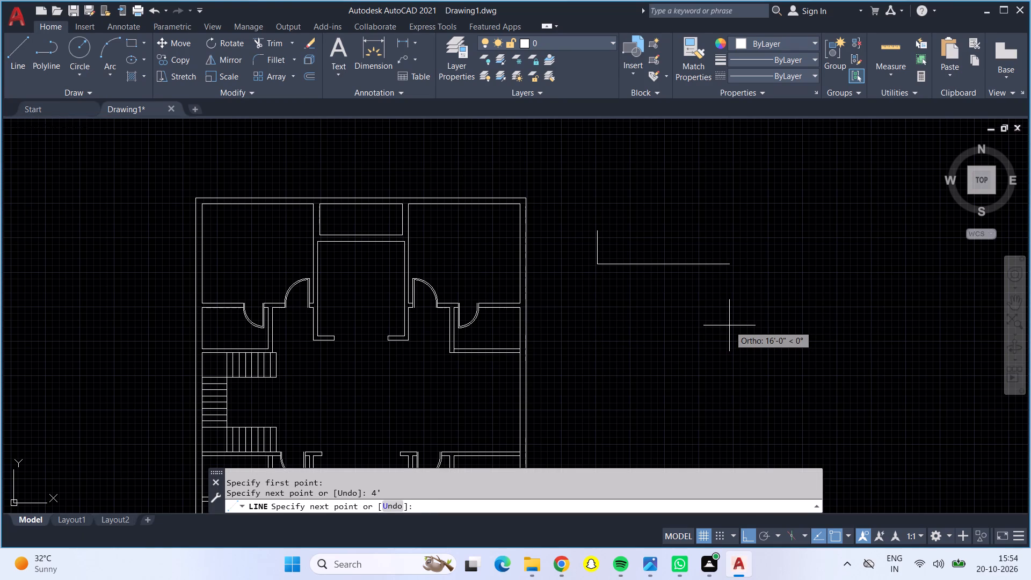
text(9")
key(Return)
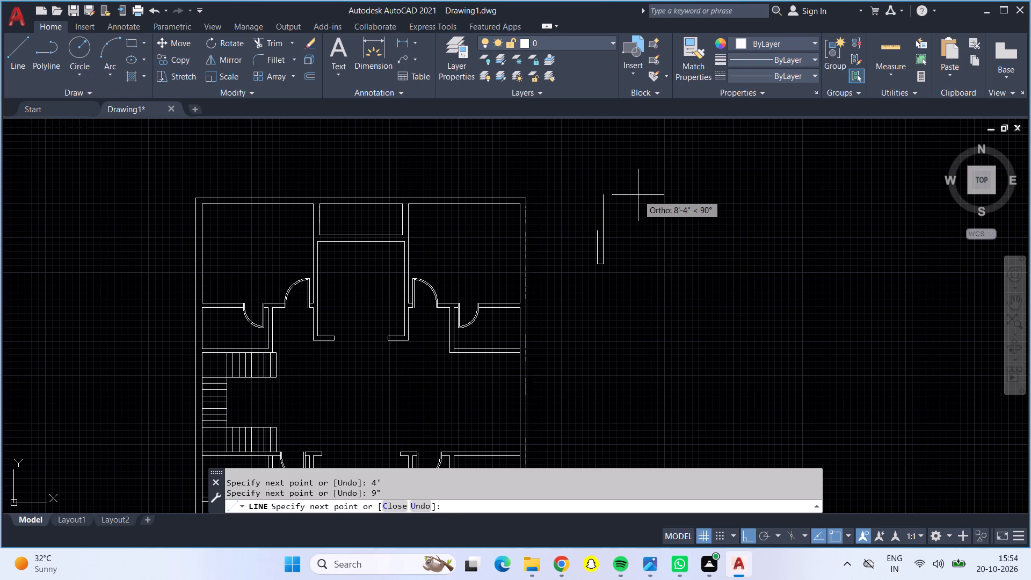
text(4')
key(Return)
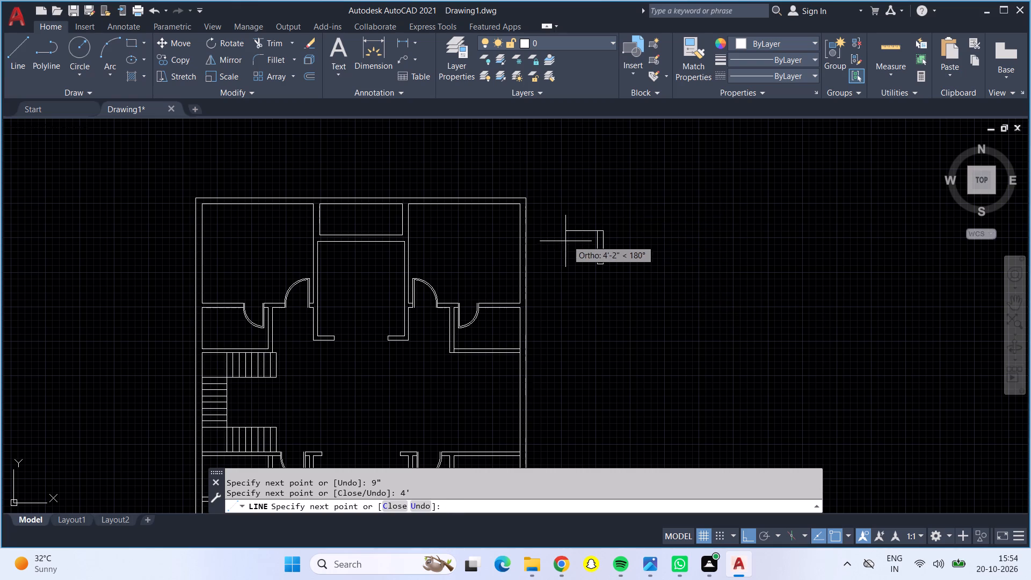
text(9")
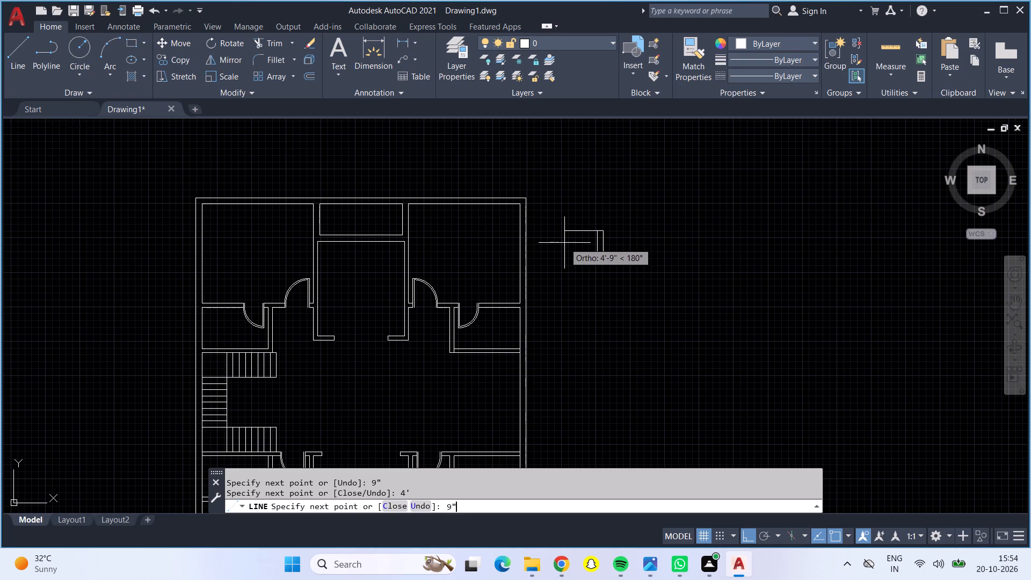
key(Return)
key(Escape)
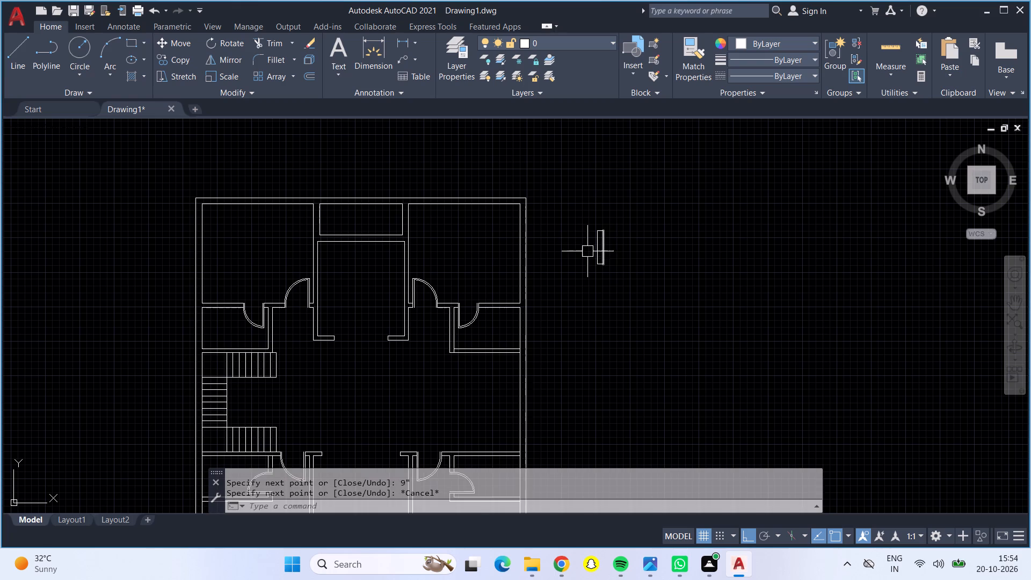
Offset both long sides of the window outline inward by 3" to form the two inner glazing lines.
scroll(586, 251, up, 5)
scroll(744, 282, down, 1)
middle_drag(738, 280, 577, 347)
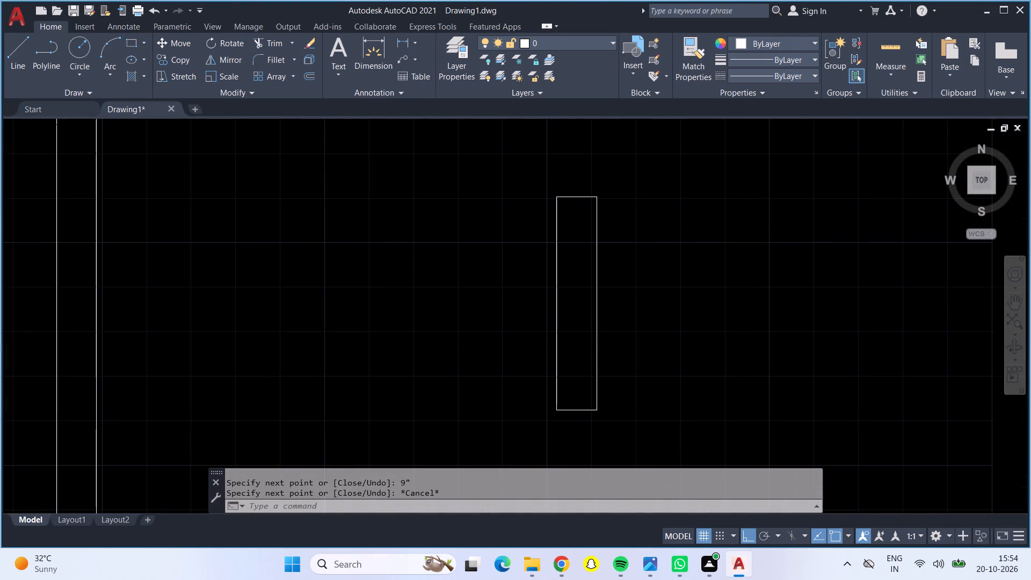
key(o)
key(Return)
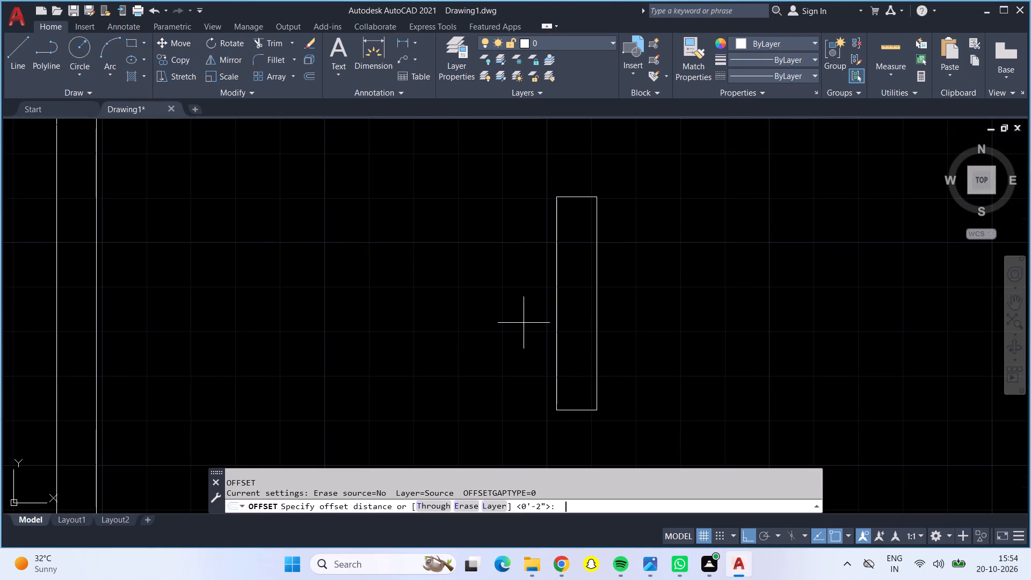
key(3)
key(shift+quotedbl)
key(Return)
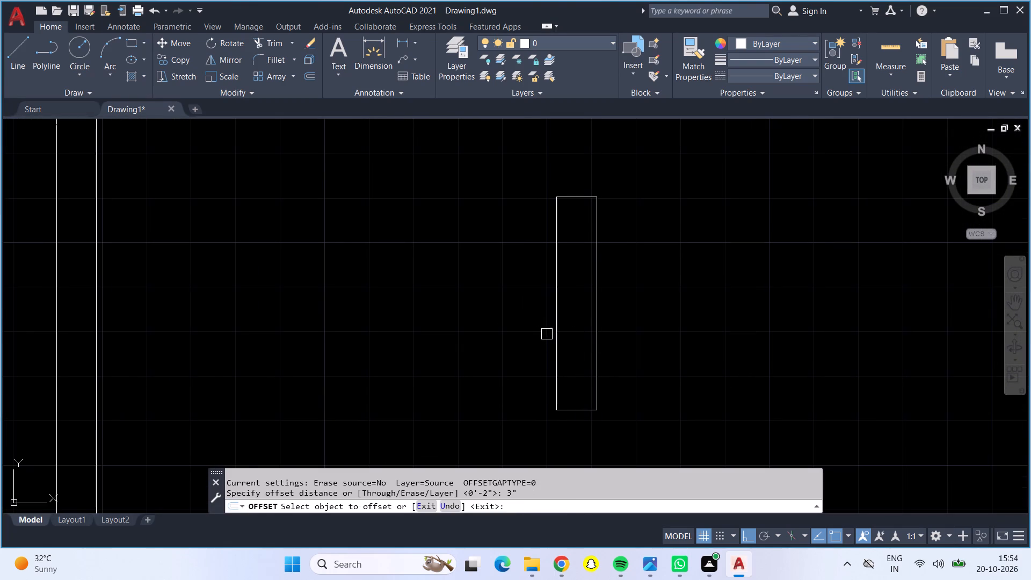
click(553, 343)
click(580, 354)
drag(599, 361, 594, 361)
click(577, 356)
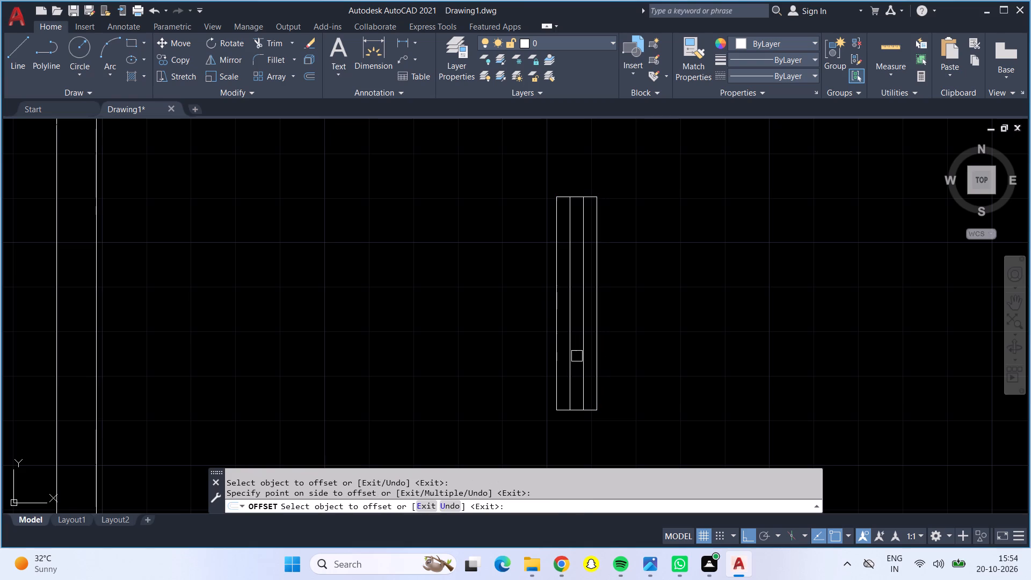
key(Escape)
Copy the whole window symbol from its southwest corner into the outer east wall of the northeast room.
drag(510, 127, 552, 161)
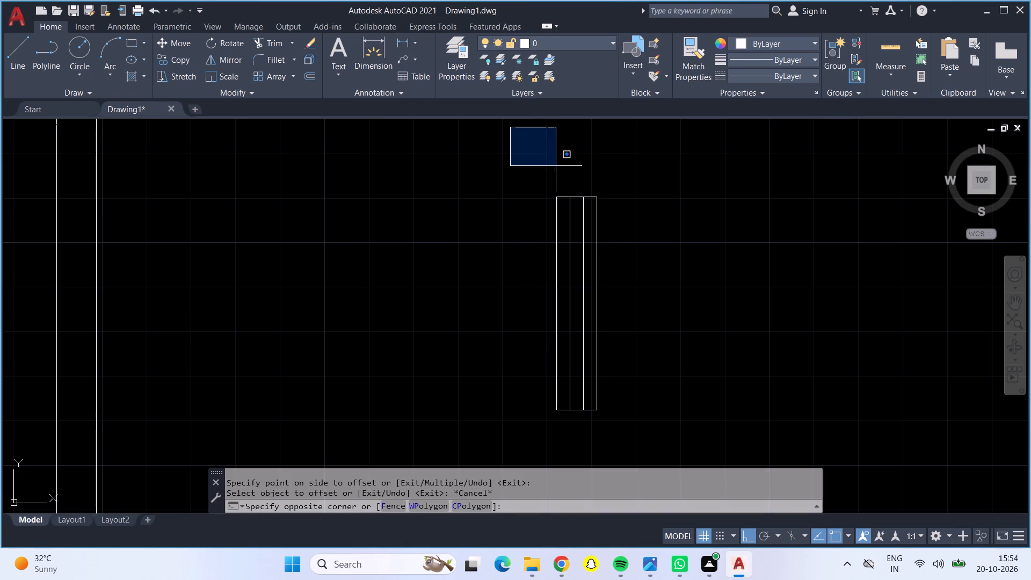
drag(637, 441, 643, 452)
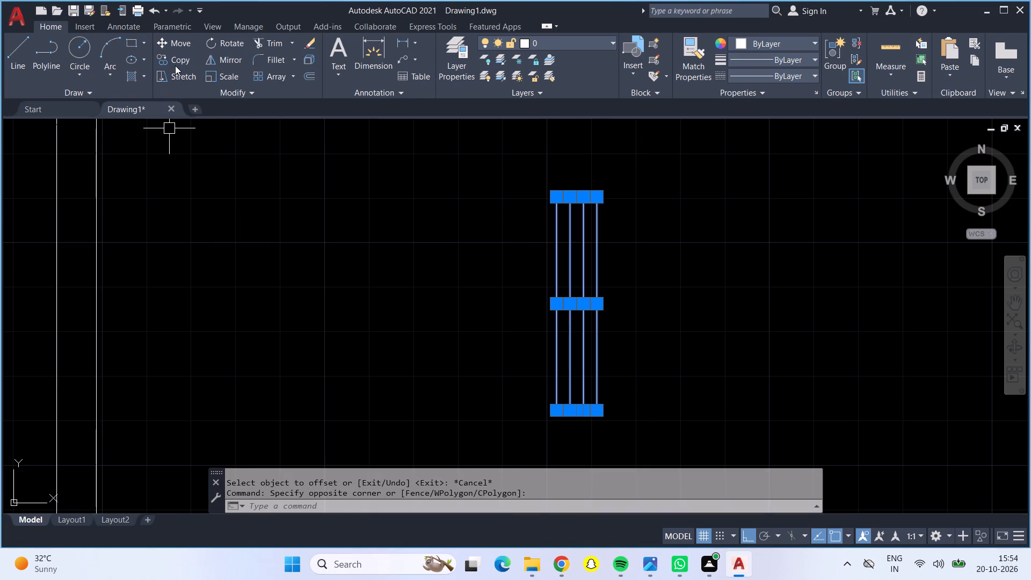
click(175, 59)
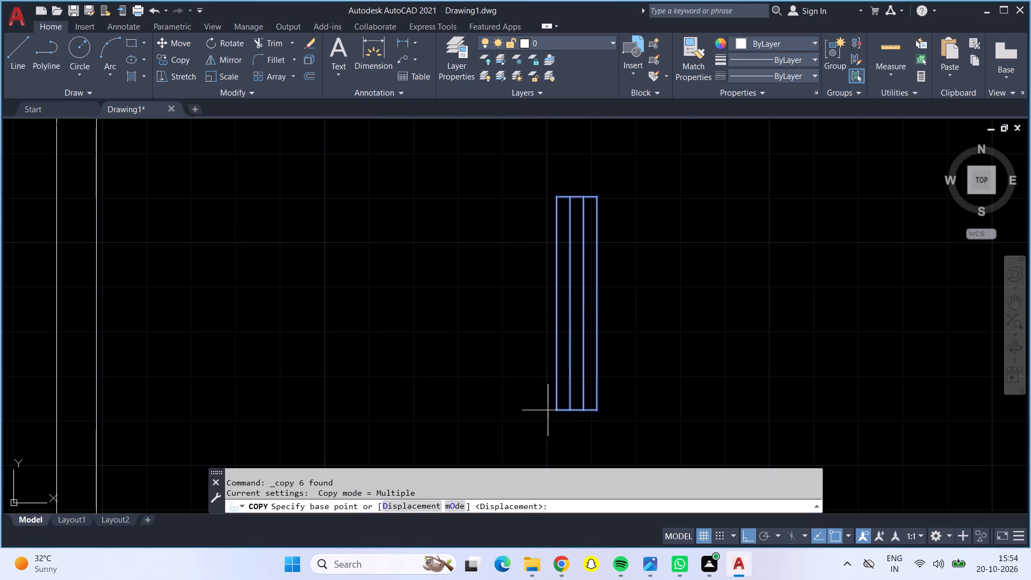
click(558, 415)
scroll(388, 416, up, 1)
scroll(388, 416, down, 1)
scroll(252, 403, down, 2)
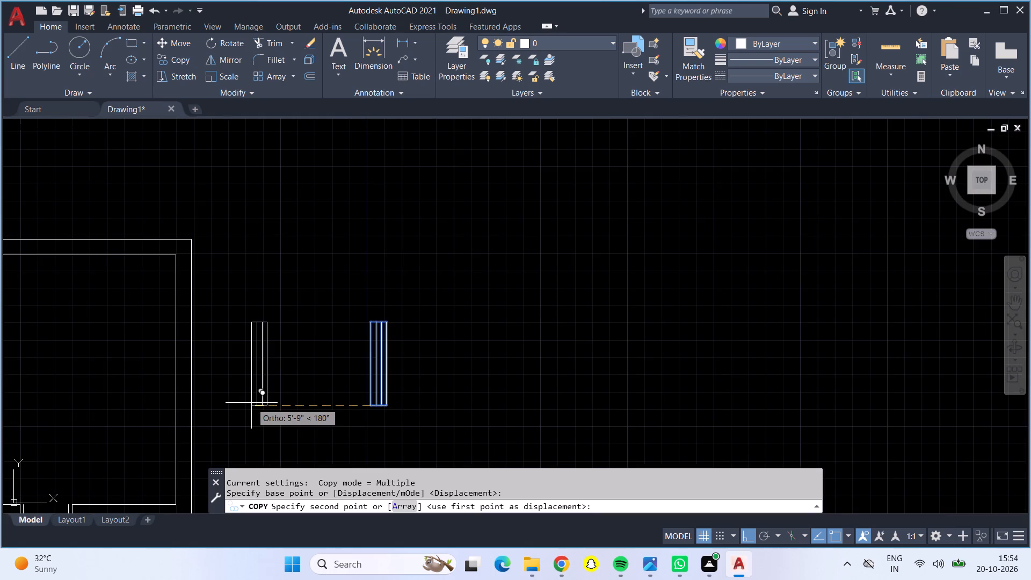
middle_drag(251, 403, 724, 380)
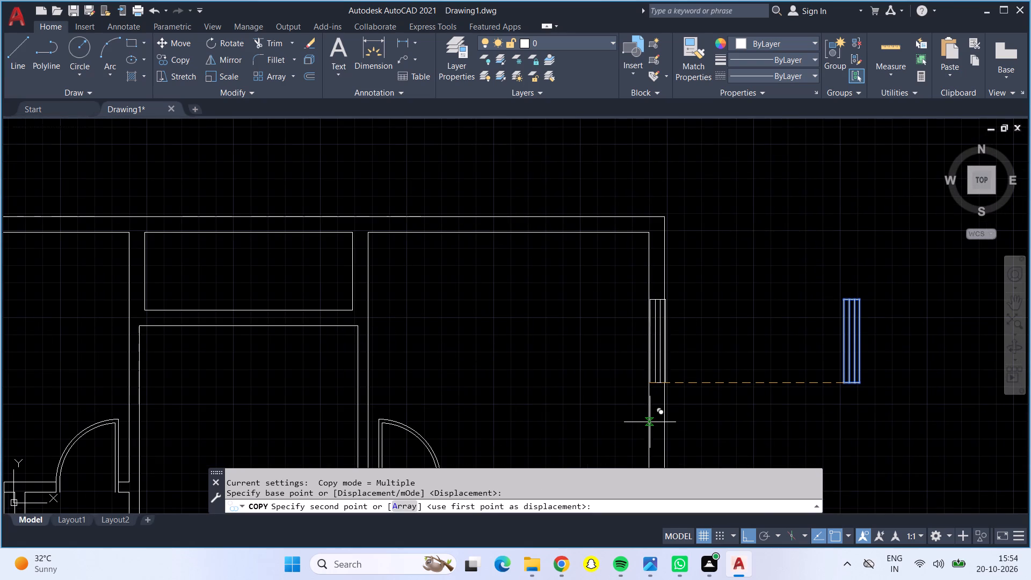
scroll(650, 422, up, 2)
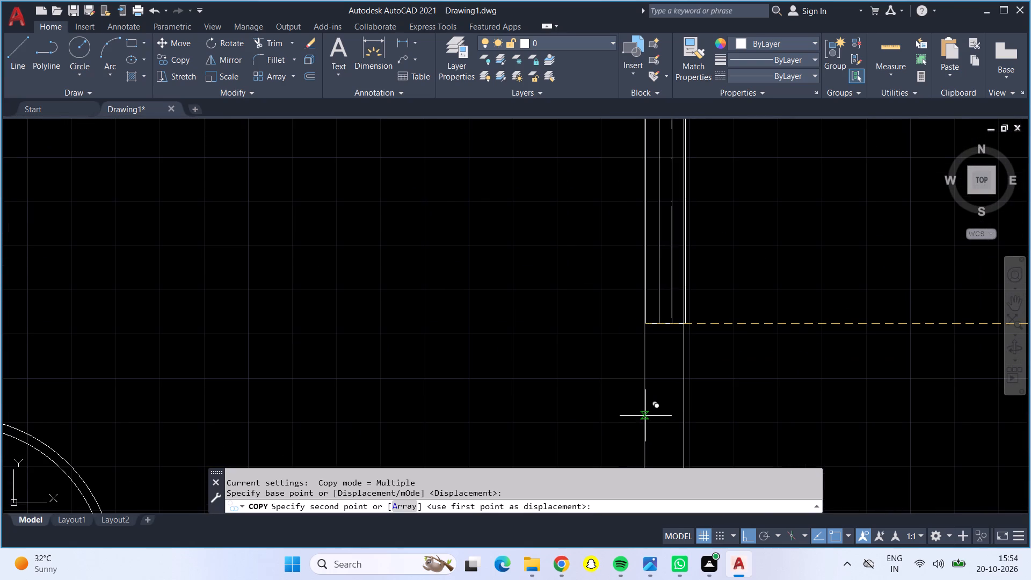
click(645, 416)
Place another window copy in the outer west wall of the northwest room.
scroll(638, 416, down, 1)
scroll(513, 416, down, 2)
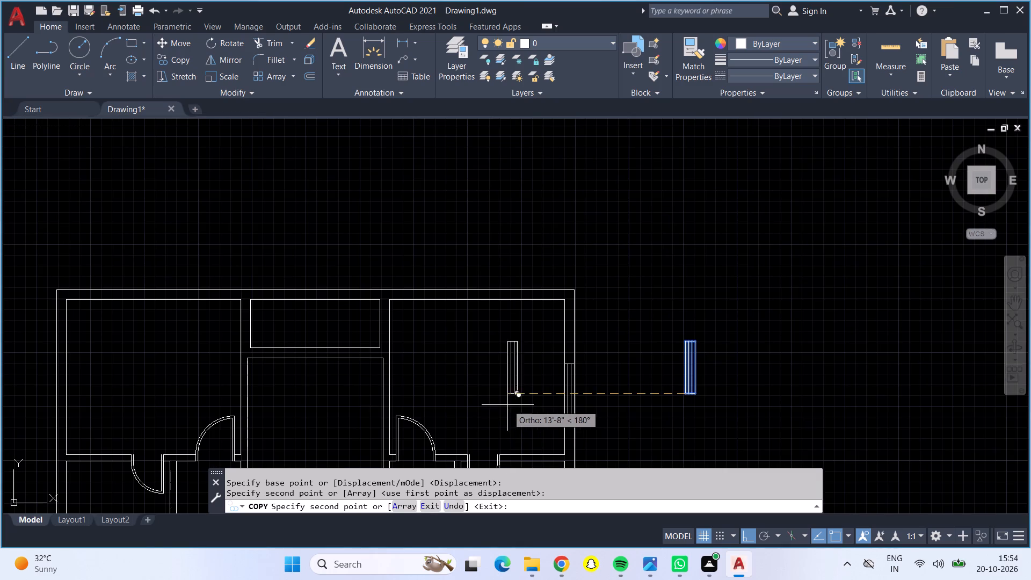
middle_drag(488, 398, 798, 369)
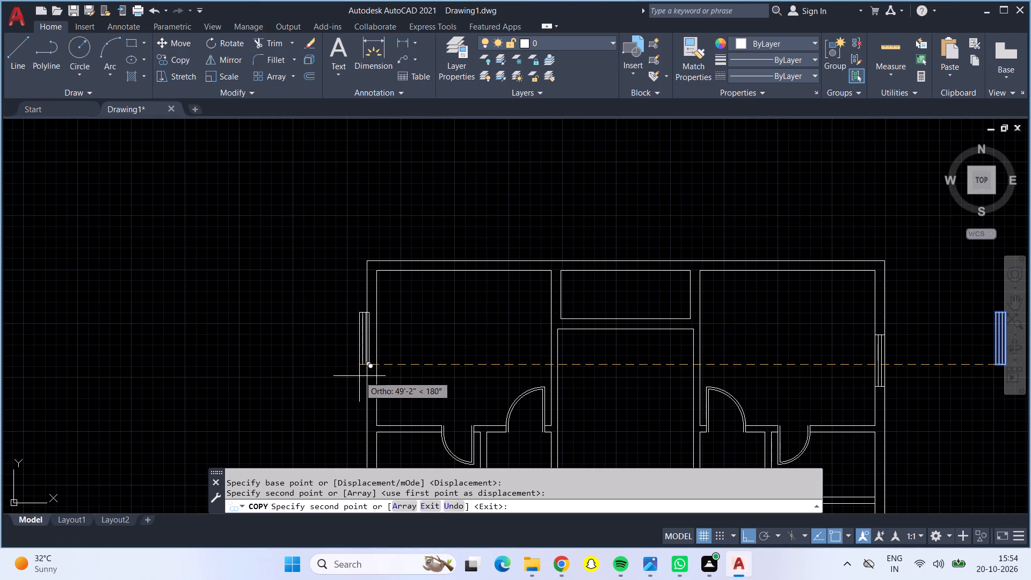
scroll(374, 369, up, 3)
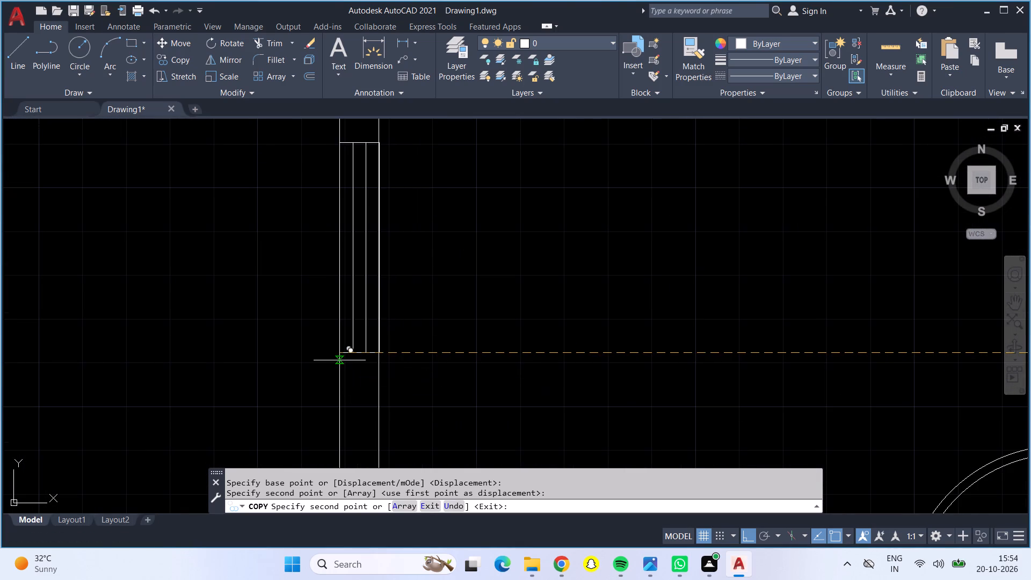
click(339, 360)
Turn Ortho off and place two window copies, one below the other, in the east wall of the central hall.
scroll(369, 387, down, 2)
scroll(462, 396, down, 2)
middle_drag(462, 396, 456, 238)
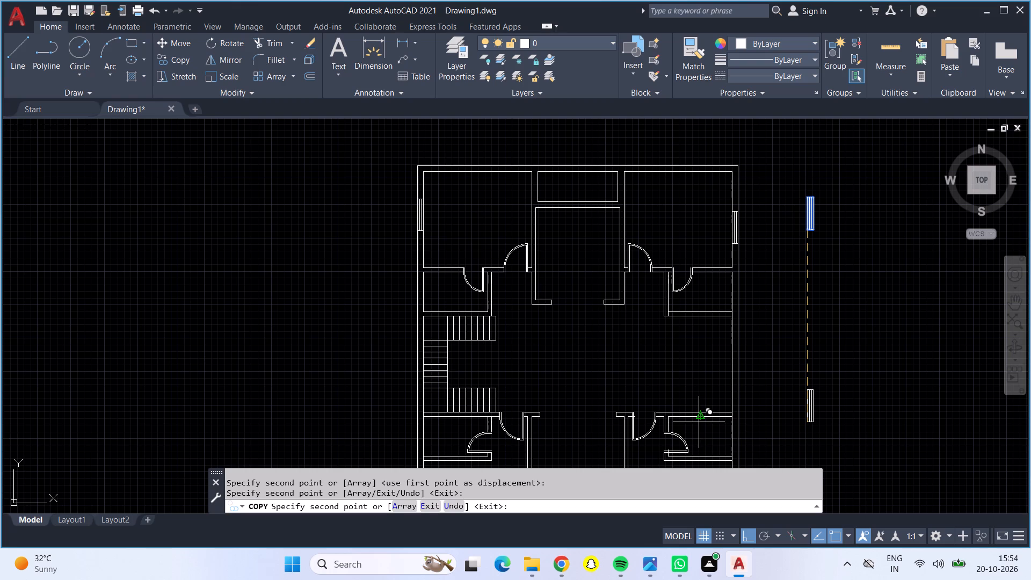
key(F8)
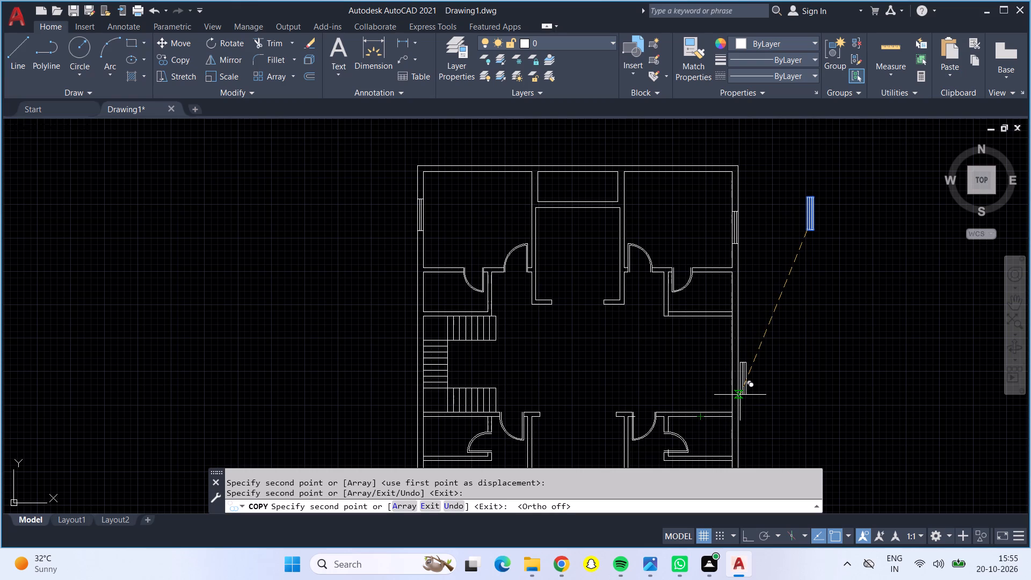
scroll(742, 382, up, 2)
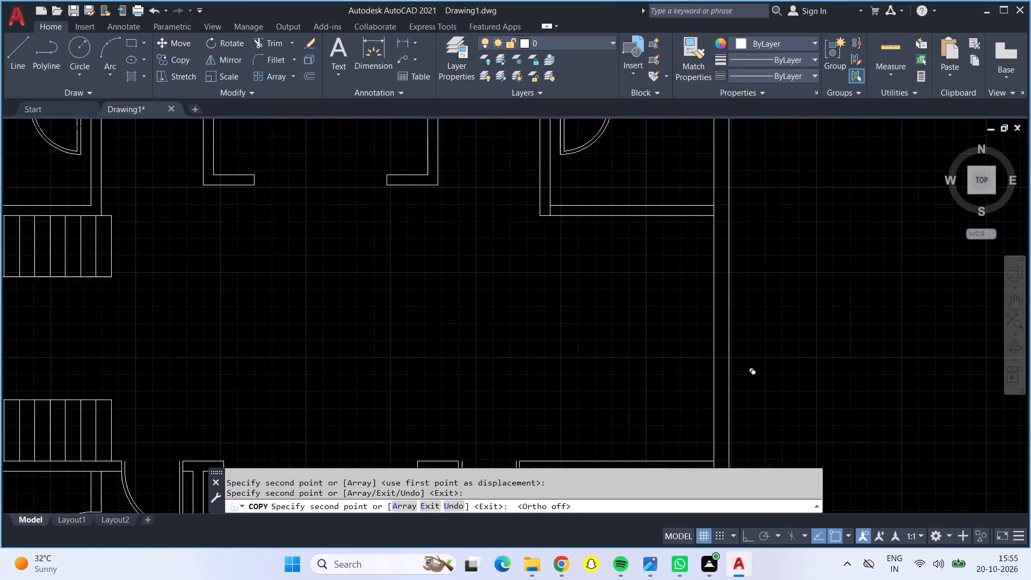
scroll(742, 382, up, 1)
scroll(724, 387, down, 1)
scroll(711, 386, up, 1)
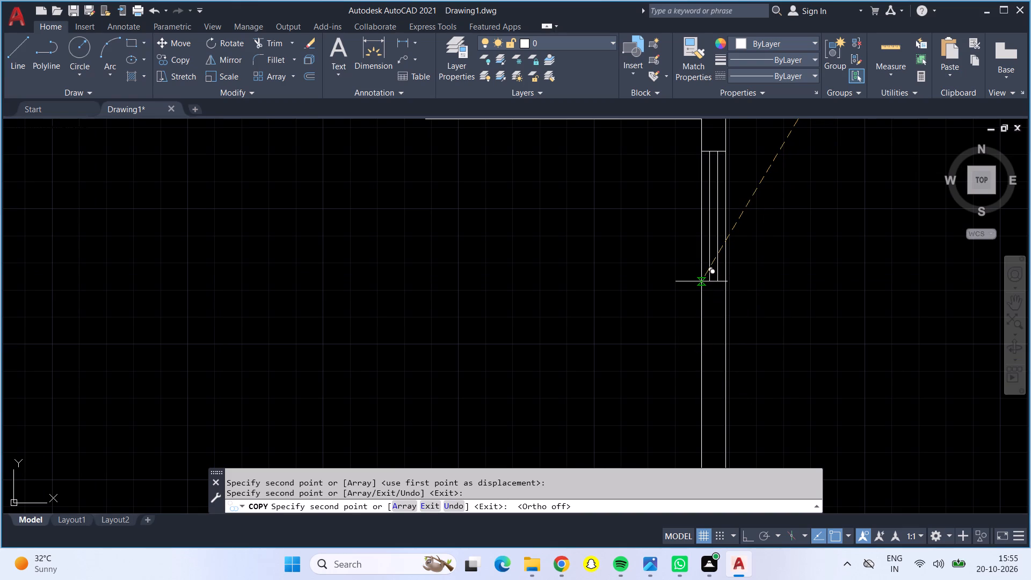
click(701, 281)
scroll(693, 377, down, 2)
scroll(693, 412, up, 2)
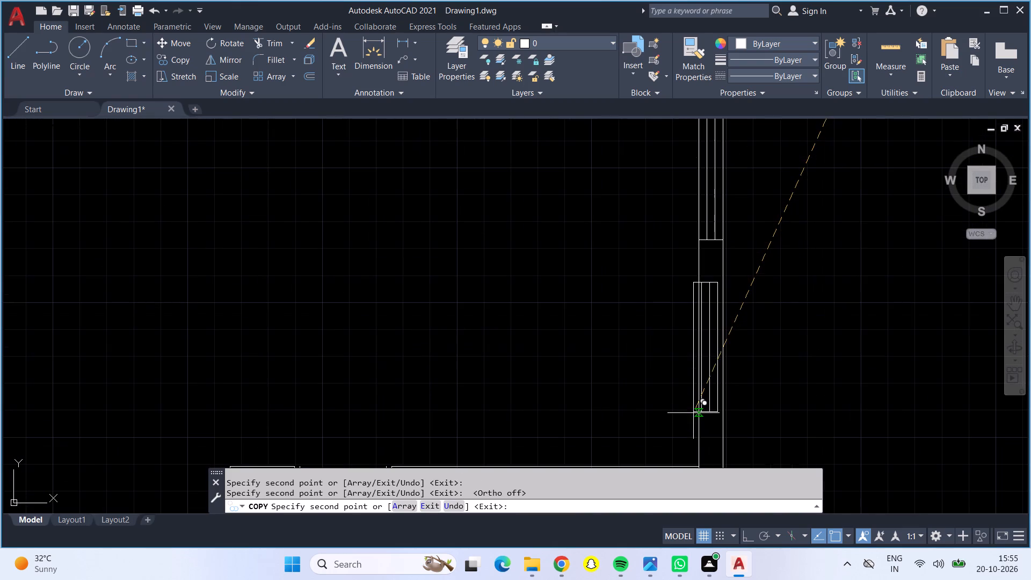
click(698, 431)
Place two more window copies, one below the other, in the outer west wall beside the staircase.
scroll(682, 444, down, 1)
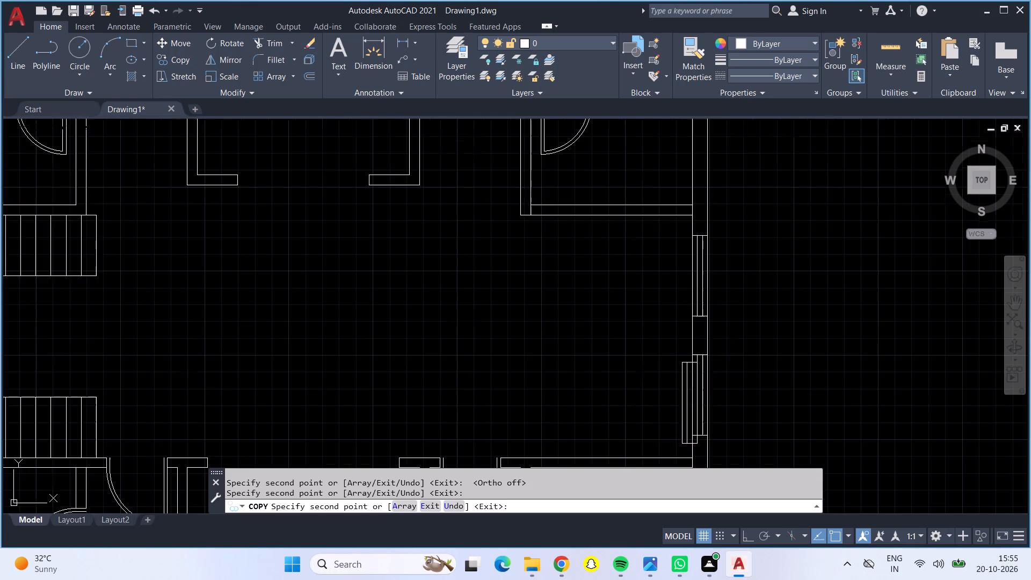
scroll(584, 405, down, 1)
middle_drag(584, 404, 756, 384)
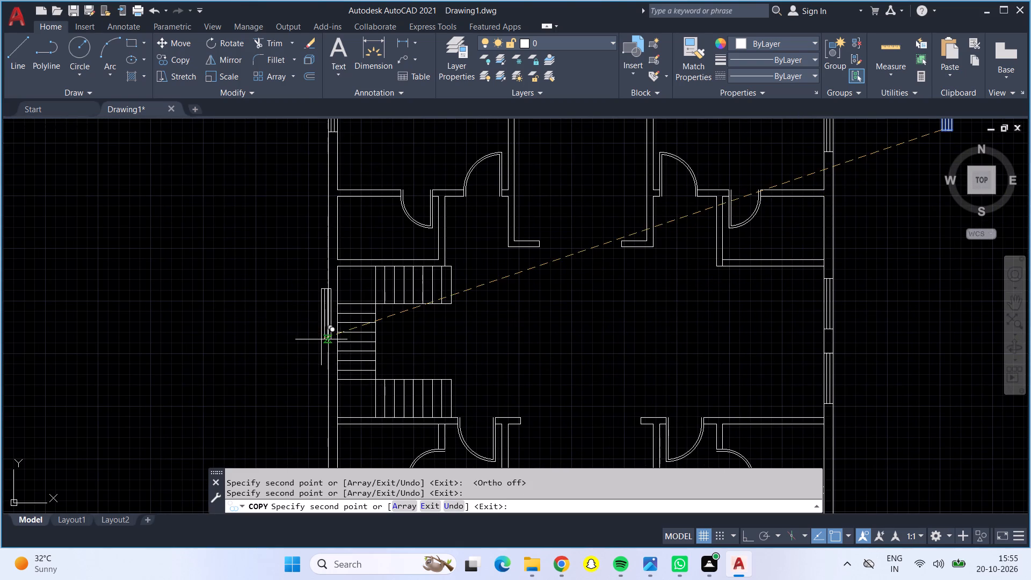
scroll(321, 327, up, 2)
click(337, 320)
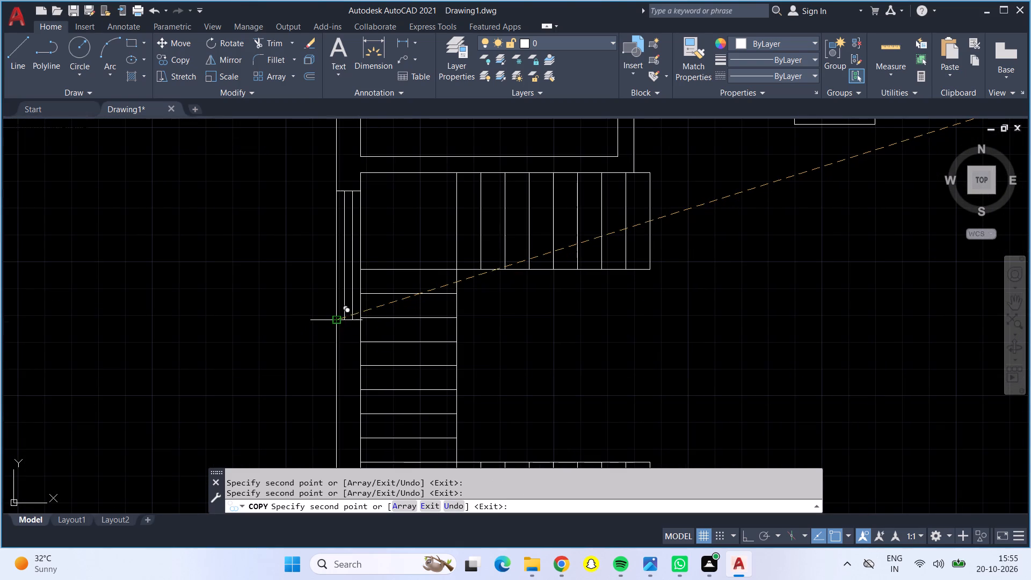
middle_drag(345, 459, 371, 306)
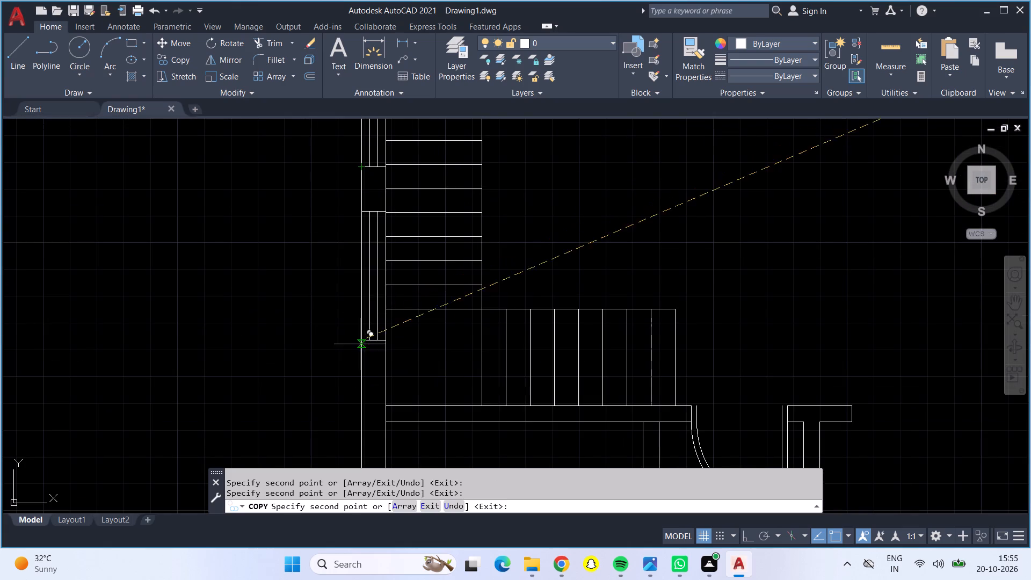
click(360, 372)
Place a window copy in the outer east wall of the large southeast room.
scroll(365, 375, down, 2)
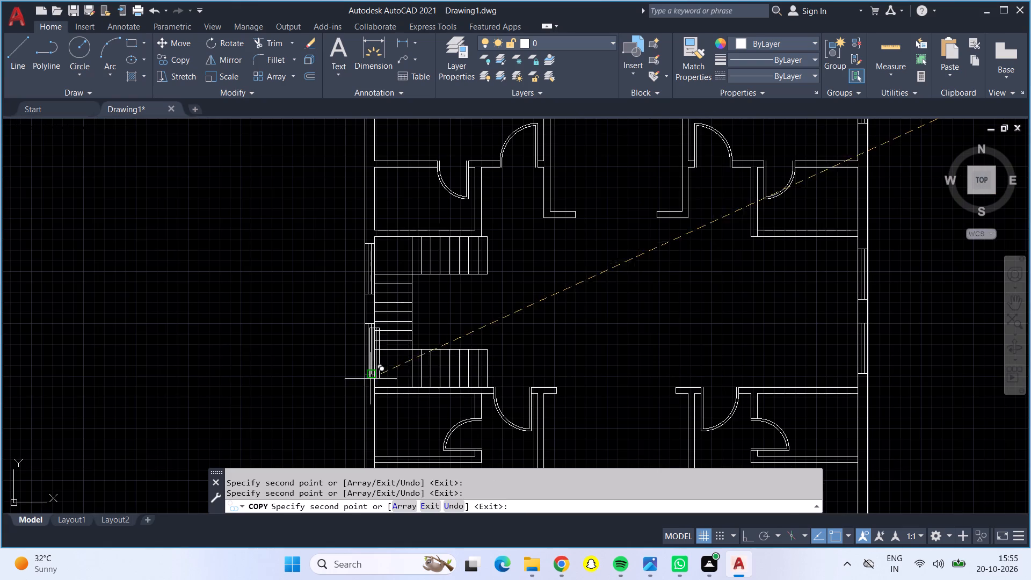
scroll(503, 439, down, 1)
middle_drag(571, 428, 517, 243)
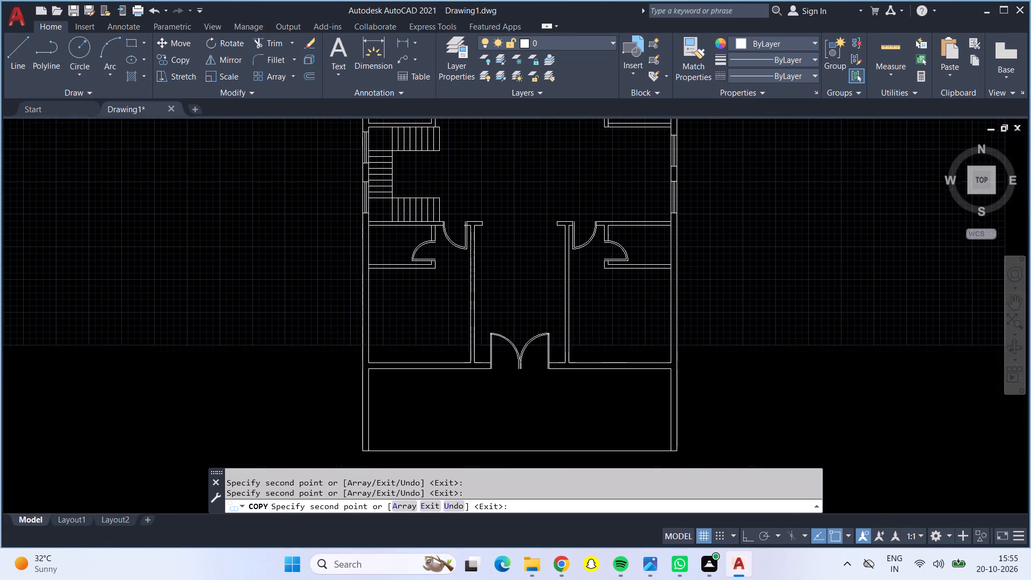
scroll(669, 339, up, 3)
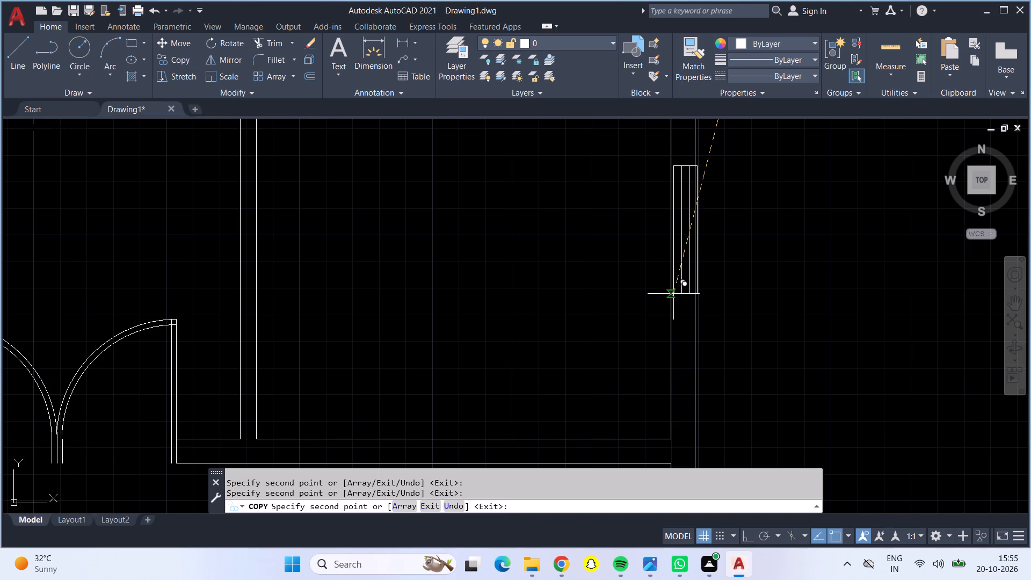
click(673, 294)
Place a window copy in the outer west wall of the large southwest room and end the copying.
scroll(588, 316, down, 2)
middle_drag(344, 288, 589, 300)
scroll(364, 309, up, 2)
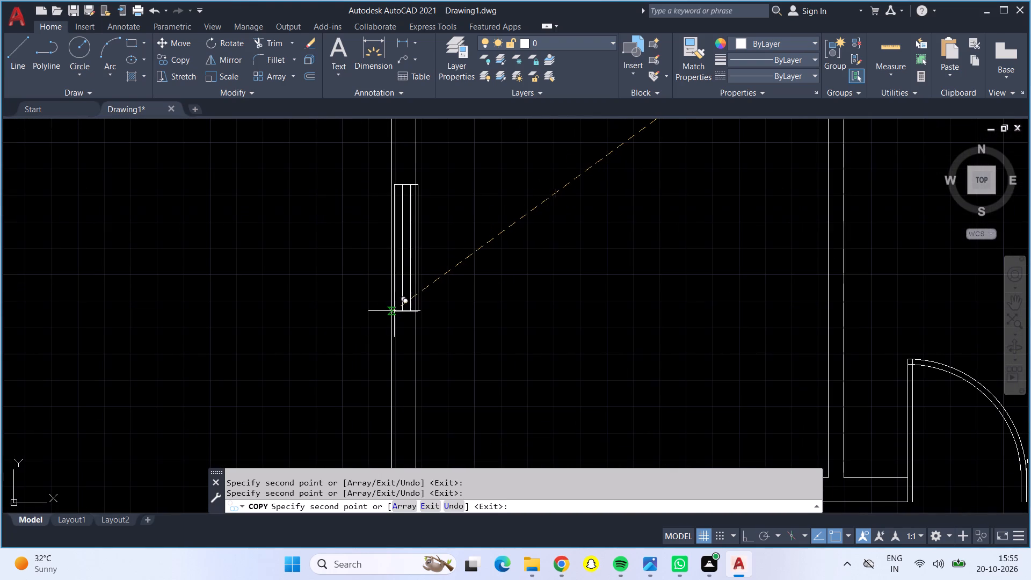
click(391, 310)
scroll(470, 331, down, 2)
scroll(615, 373, down, 1)
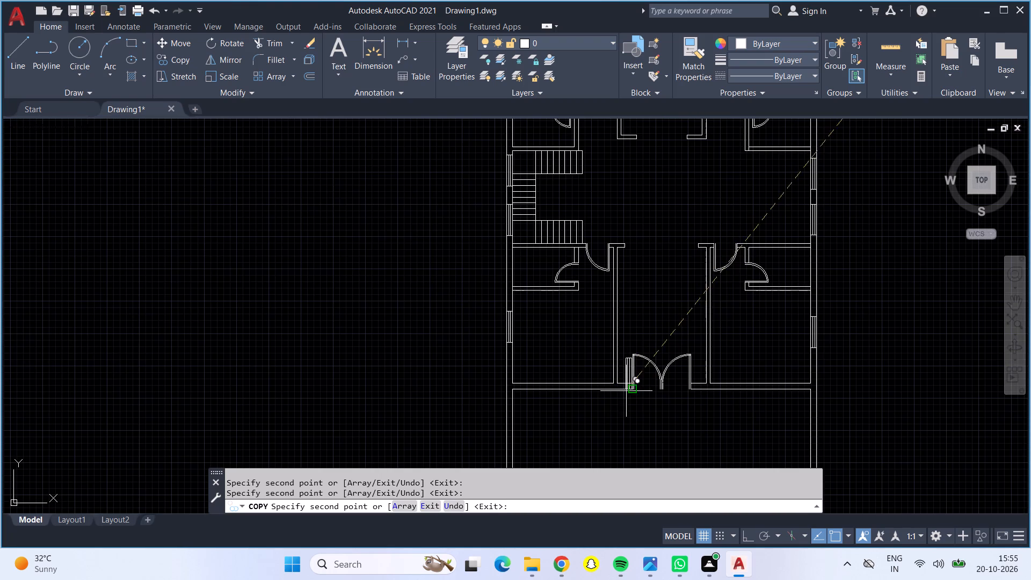
scroll(623, 399, up, 2)
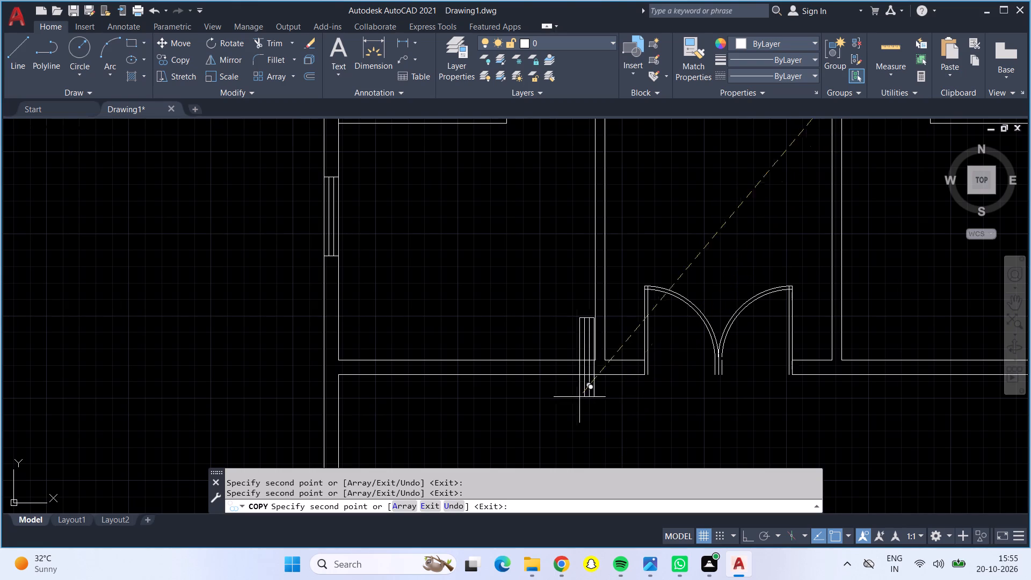
scroll(648, 429, down, 2)
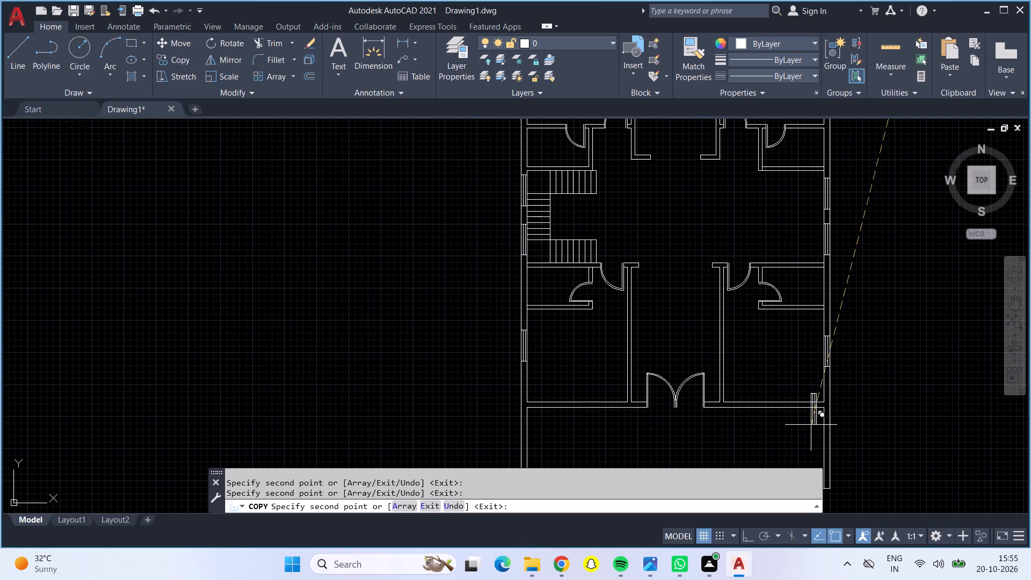
middle_drag(876, 422, 872, 356)
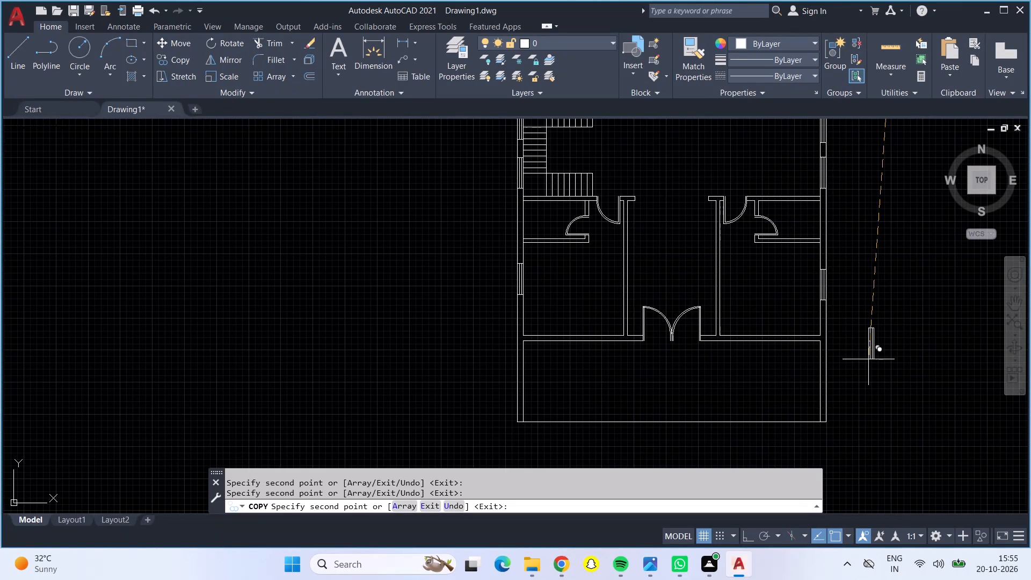
middle_drag(869, 368, 857, 429)
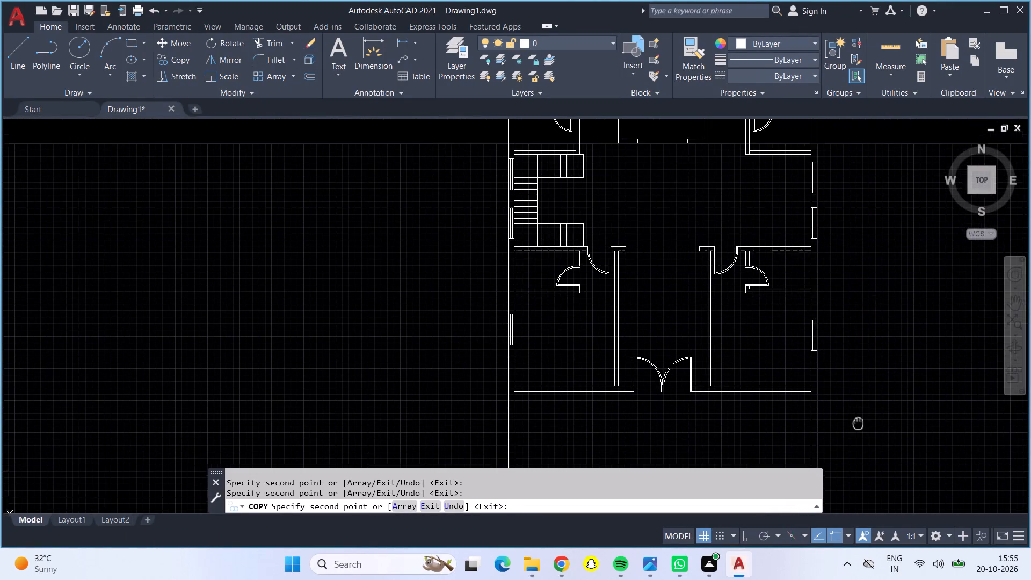
middle_drag(857, 429, 857, 430)
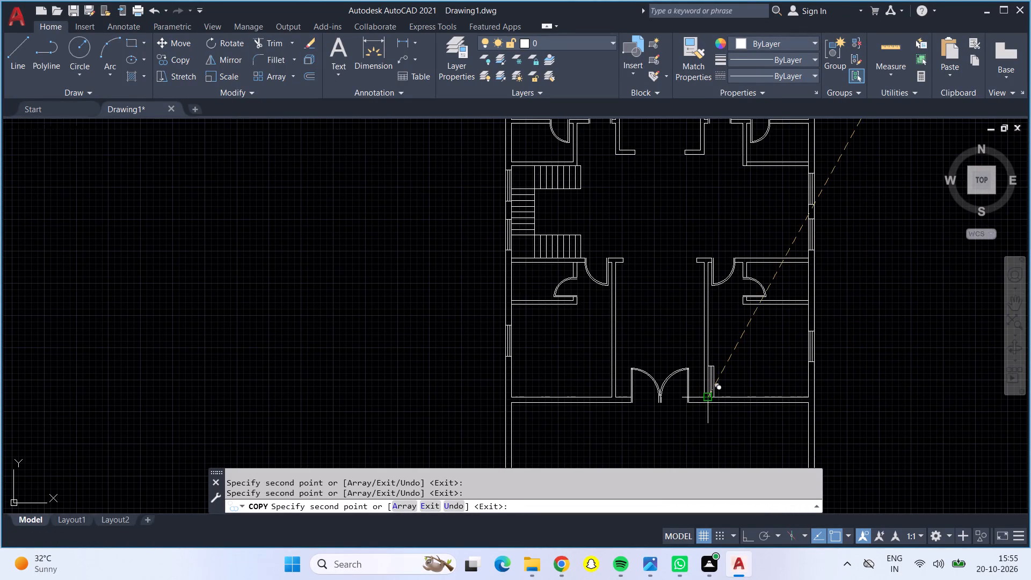
middle_drag(677, 300, 687, 414)
key(Escape)
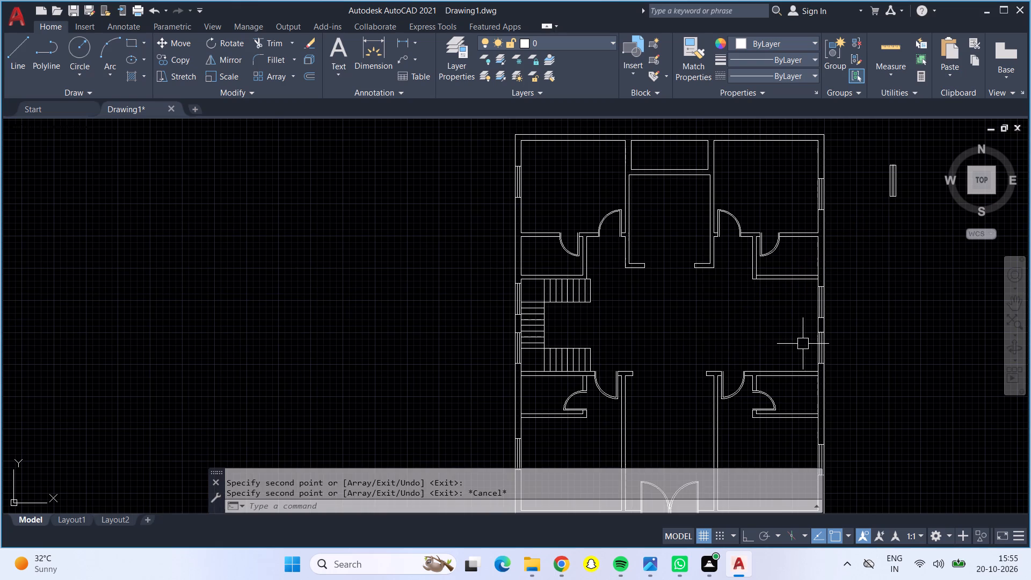
Turn Ortho on and rotate the spare window outside the plan to 270° about its lower-left corner so it lies horizontally.
middle_drag(912, 297, 834, 357)
click(787, 205)
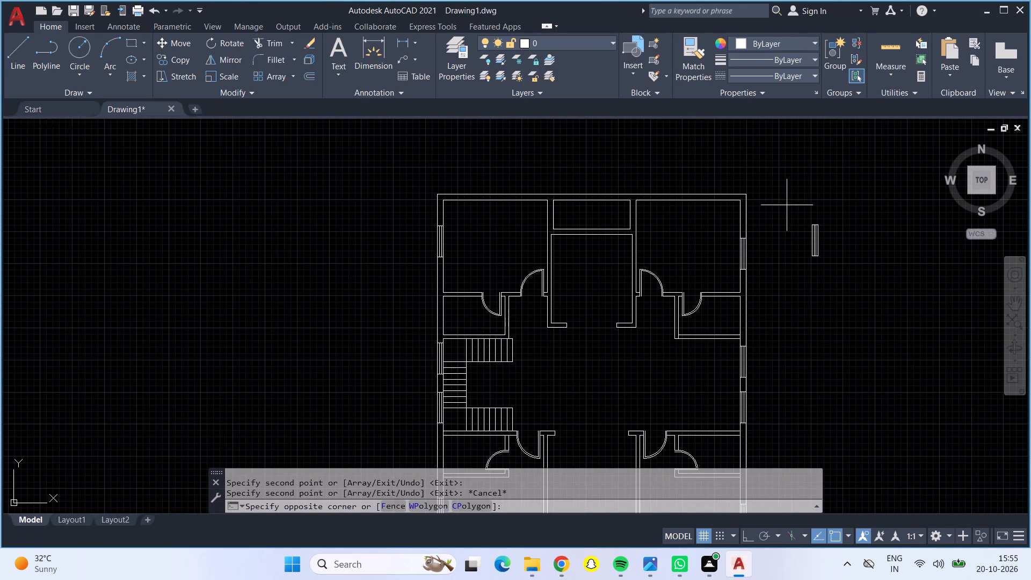
click(842, 282)
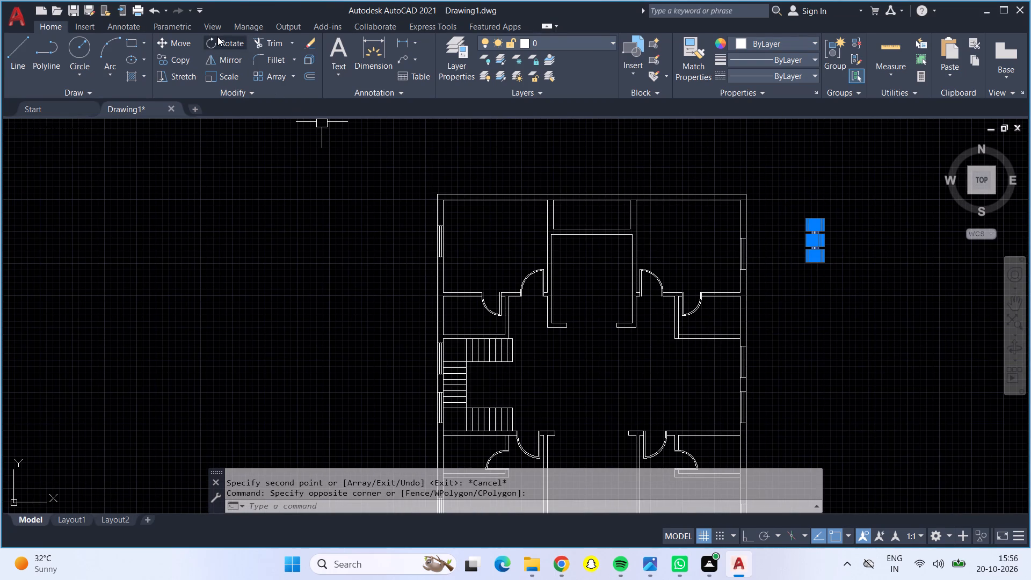
click(217, 37)
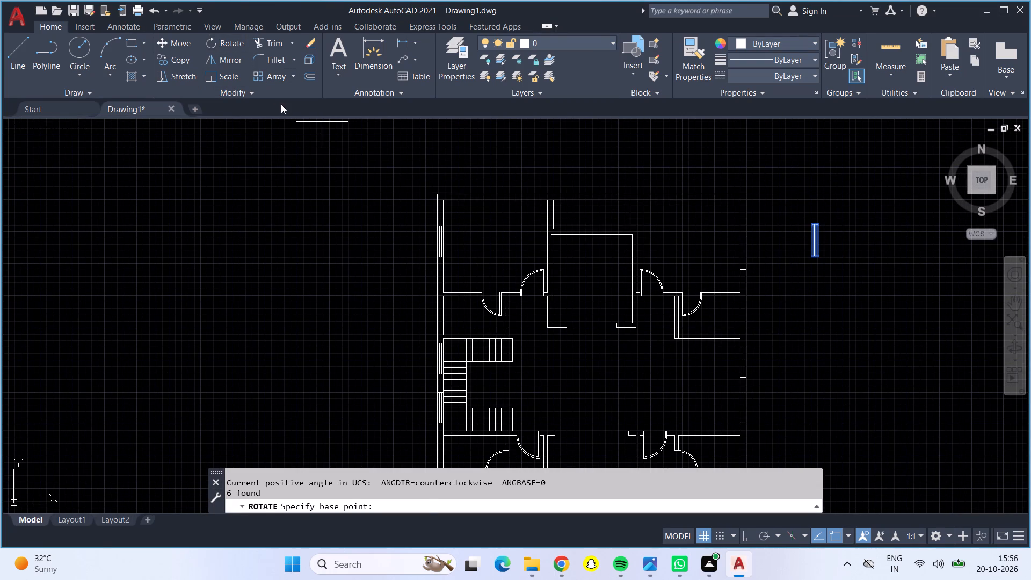
key(F8)
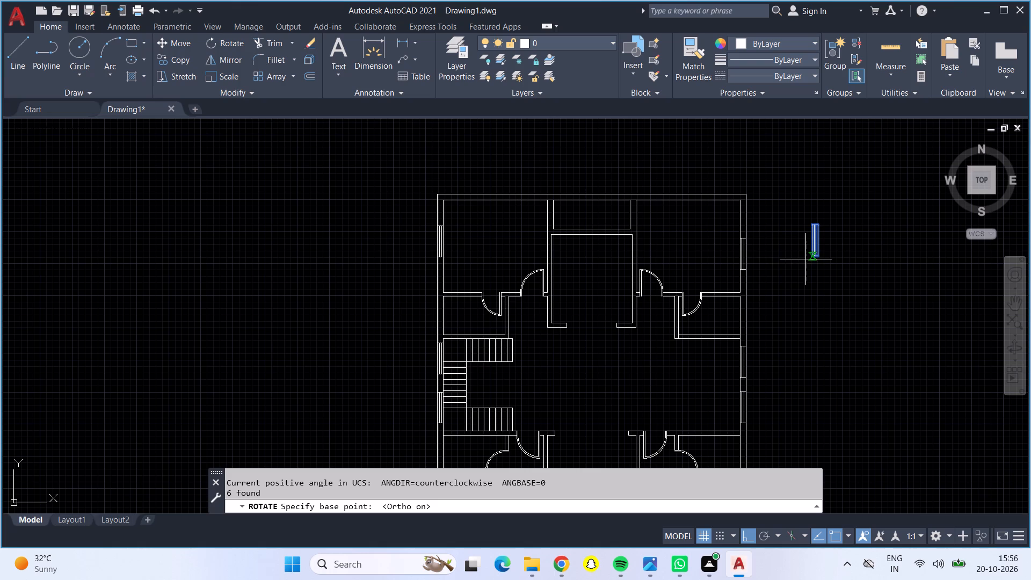
click(811, 258)
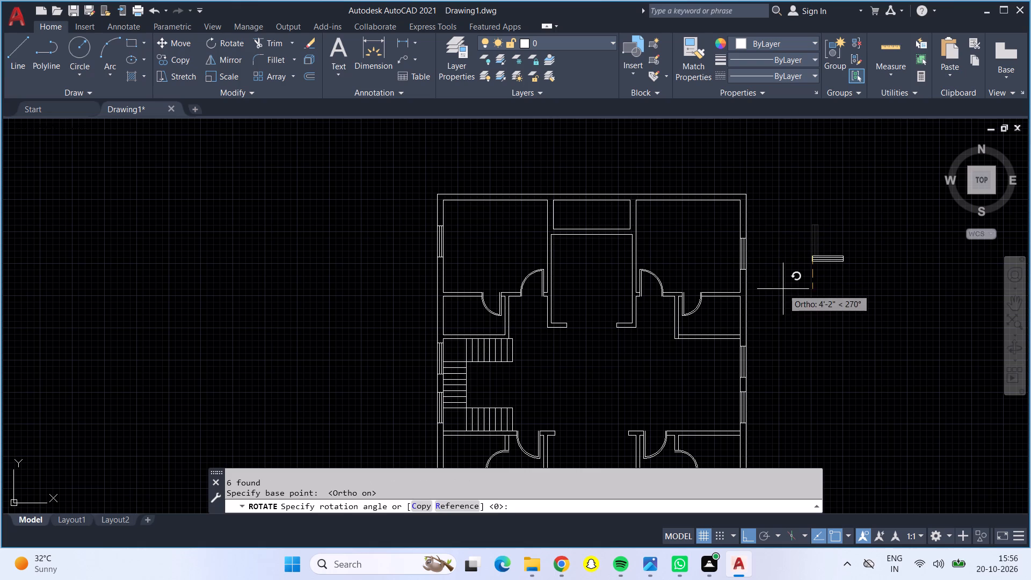
click(783, 296)
Copy the horizontal spare window from its lower-left corner into the outer north wall of the northeast room, with Ortho off.
click(792, 236)
click(851, 292)
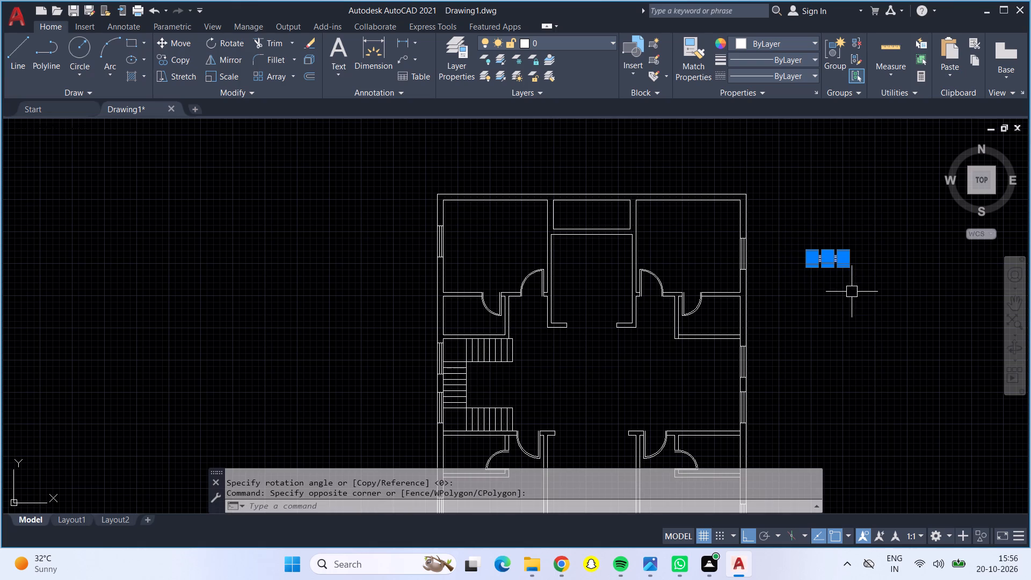
click(164, 52)
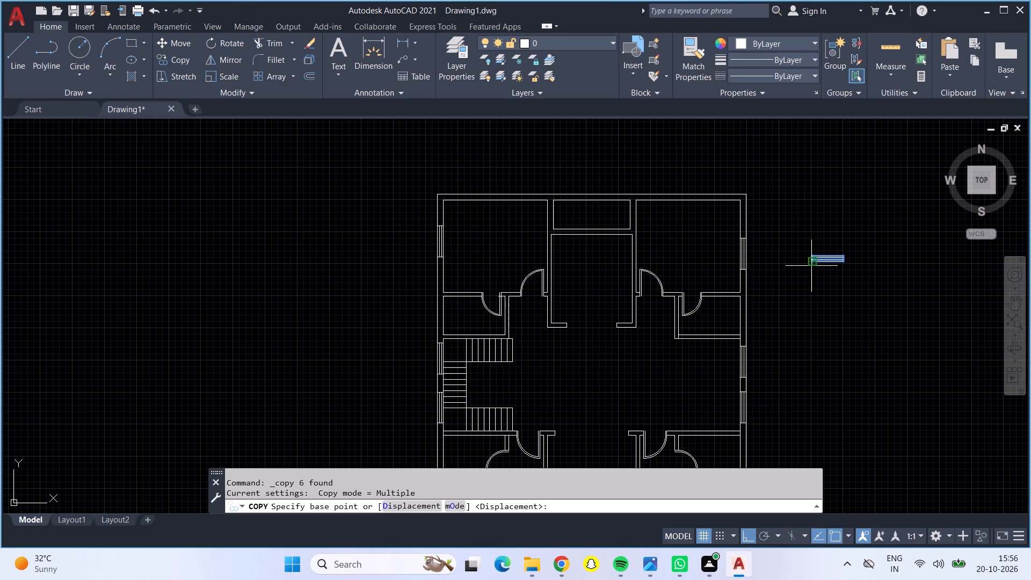
drag(811, 266, 800, 271)
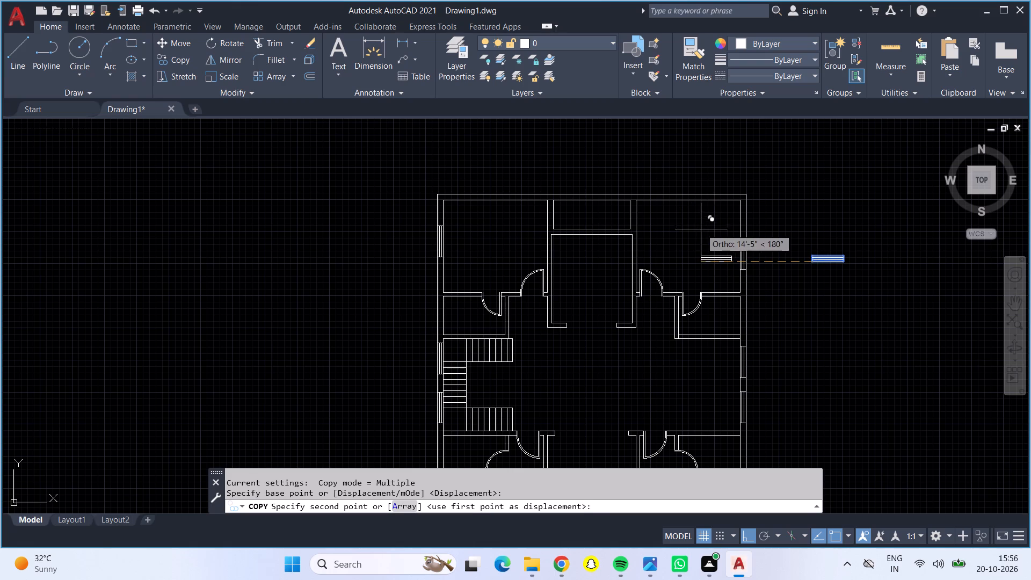
key(F8)
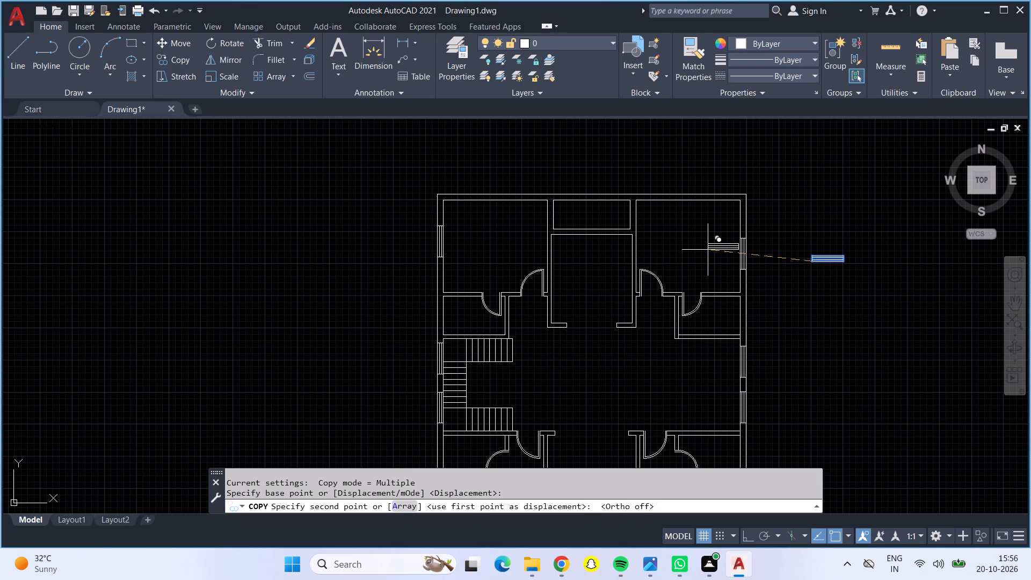
scroll(677, 192, up, 3)
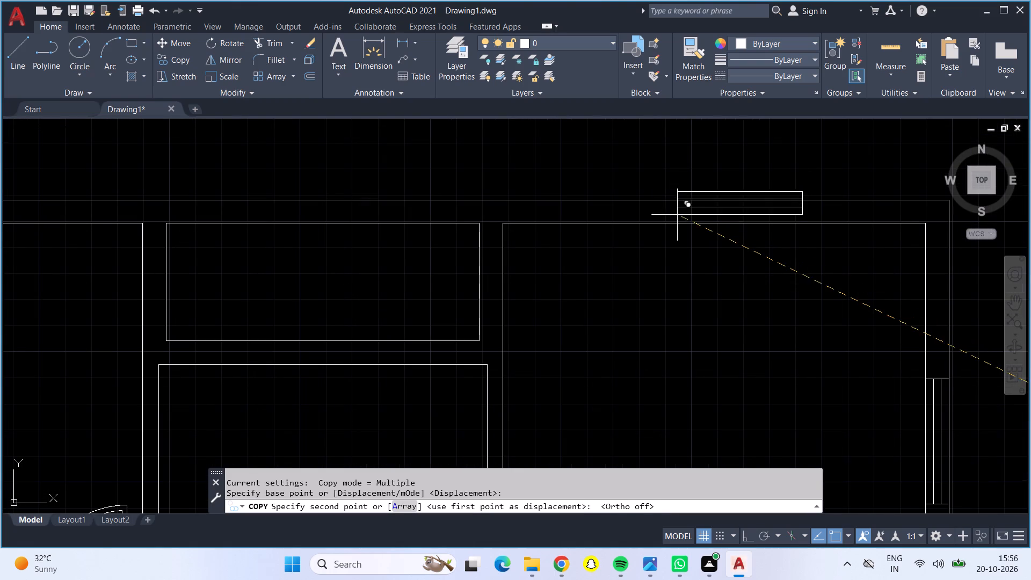
click(677, 222)
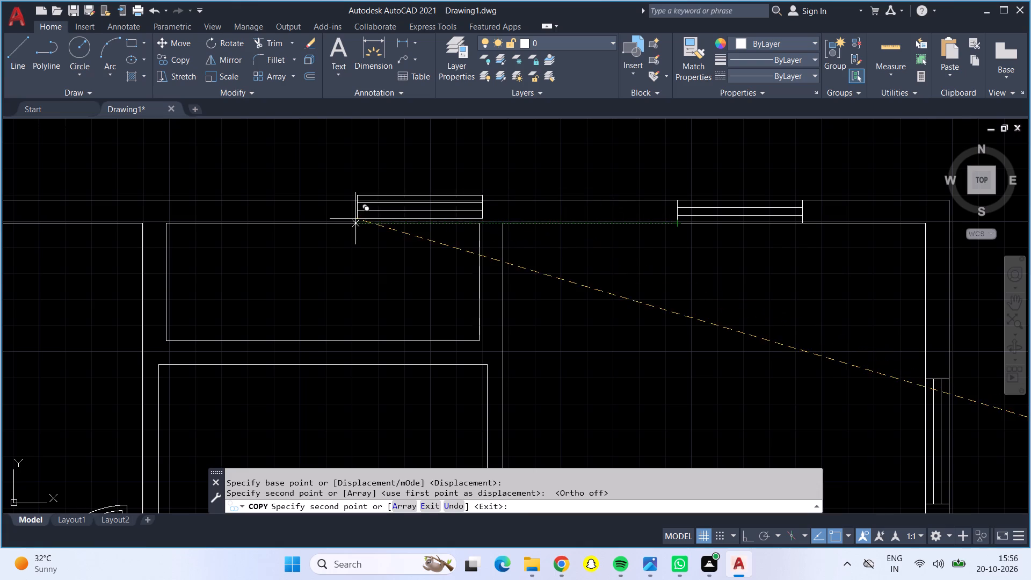
Place window copies in the wall between the two central north spaces and in the northwest room's outer north wall.
middle_drag(250, 371, 409, 373)
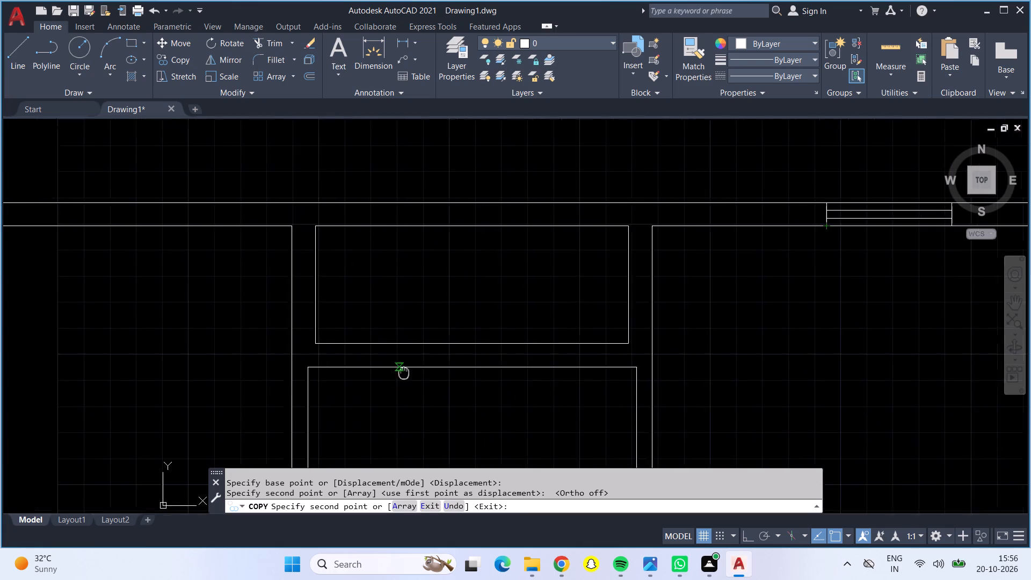
middle_drag(409, 373, 428, 371)
click(433, 363)
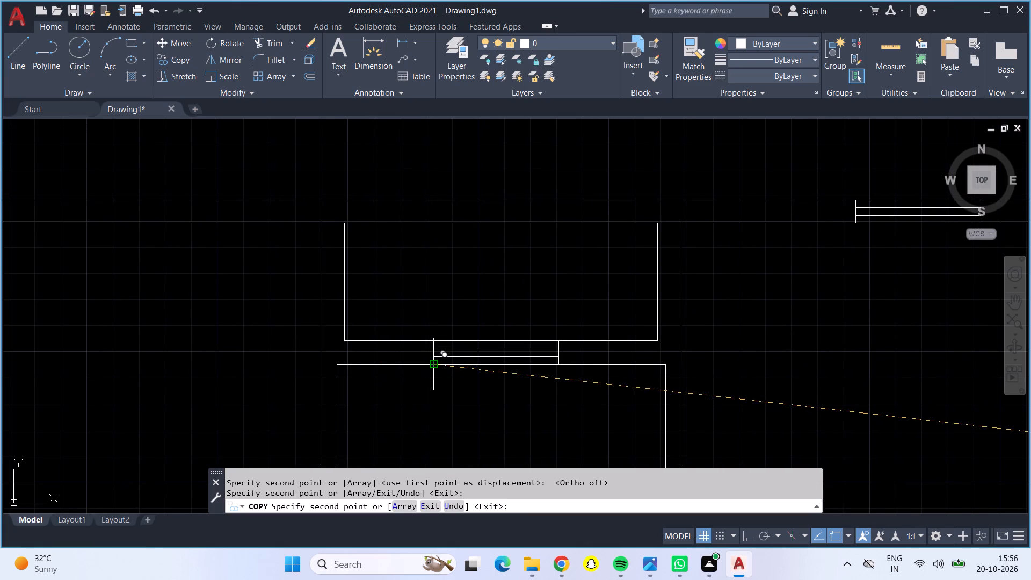
middle_drag(97, 288, 208, 304)
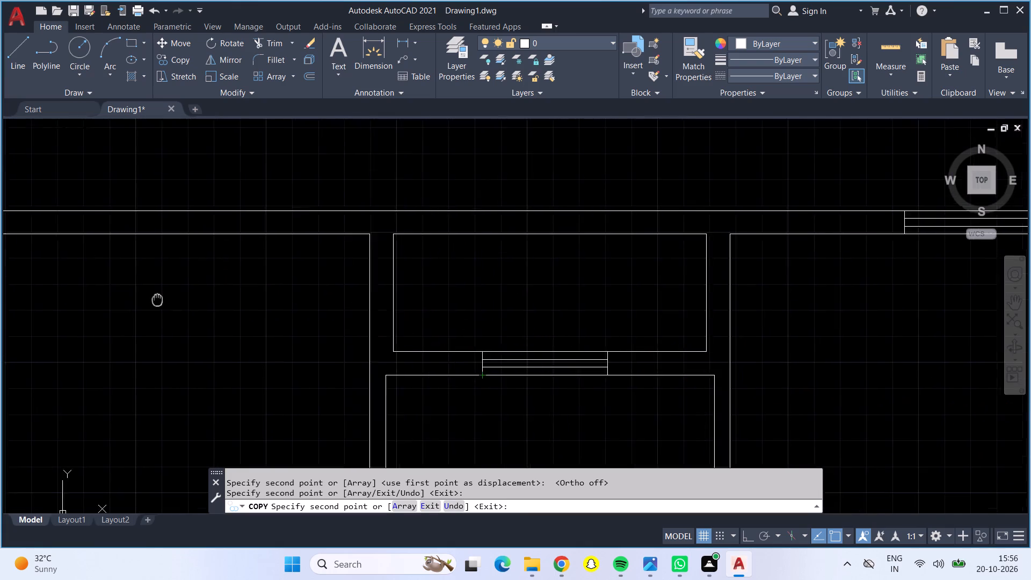
middle_drag(208, 304, 464, 358)
click(411, 291)
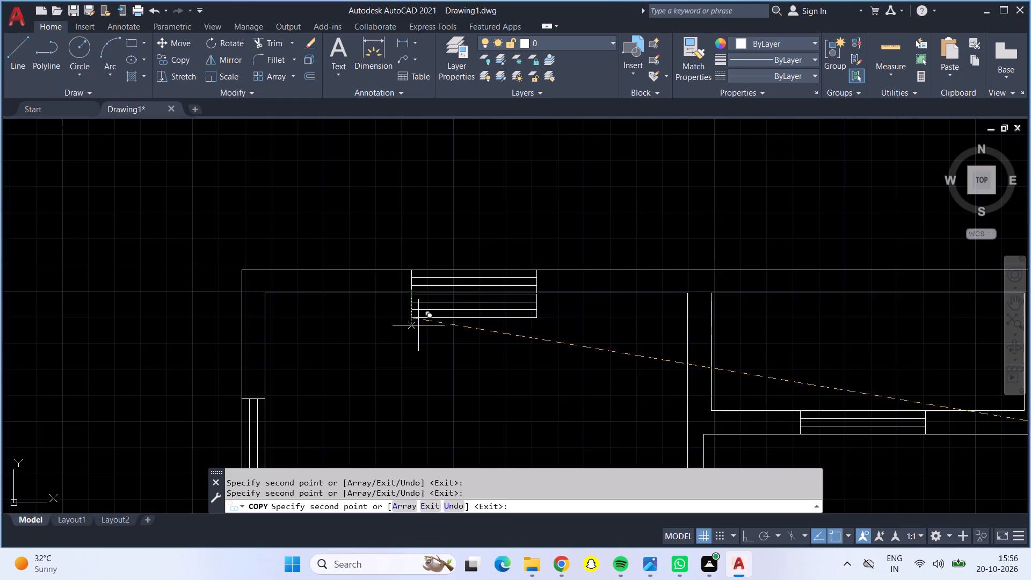
Place a horizontal window copy in the south wall of the large southeast room, east of the double door.
scroll(421, 345, down, 2)
middle_drag(429, 429, 447, 142)
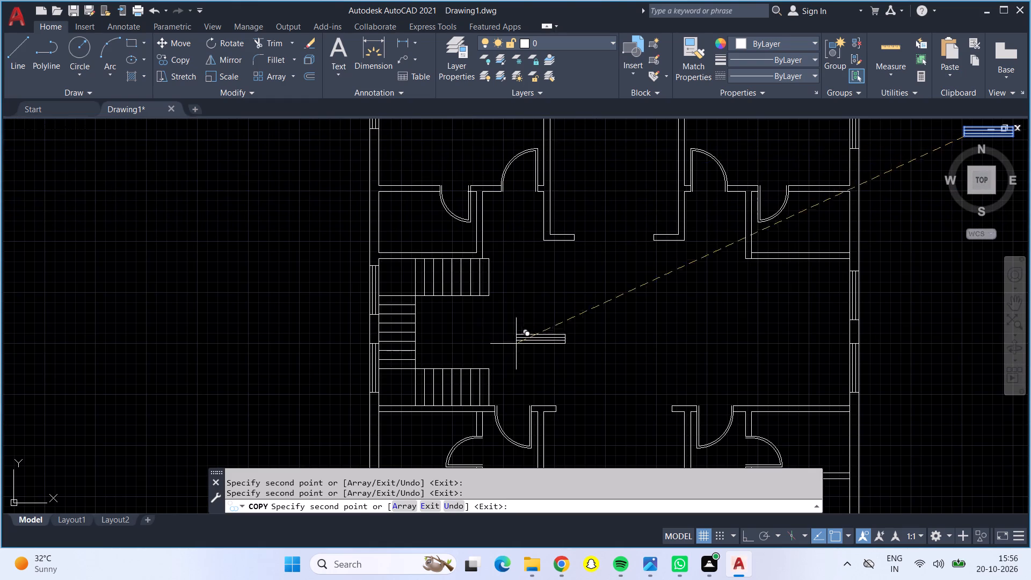
middle_drag(554, 362, 542, 124)
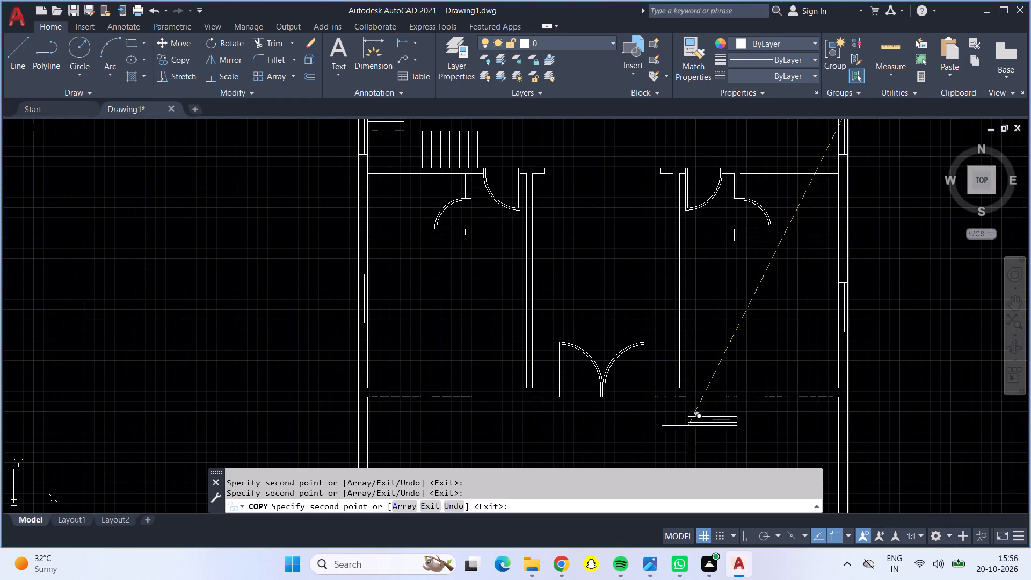
scroll(754, 401, up, 2)
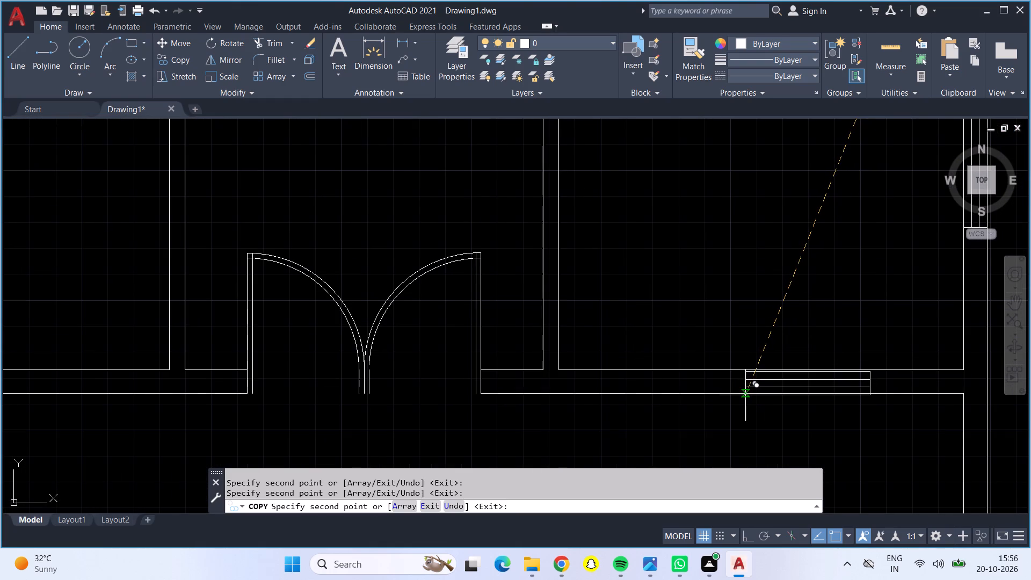
click(745, 395)
Place a horizontal window copy in the south wall of the large southwest room and end the copying.
middle_drag(437, 437, 517, 432)
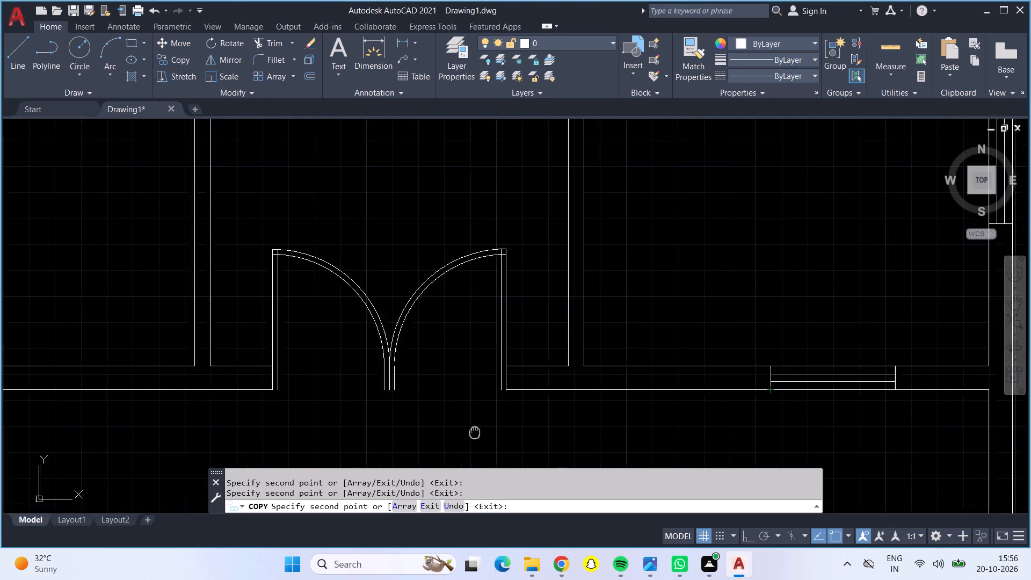
middle_drag(517, 432, 760, 423)
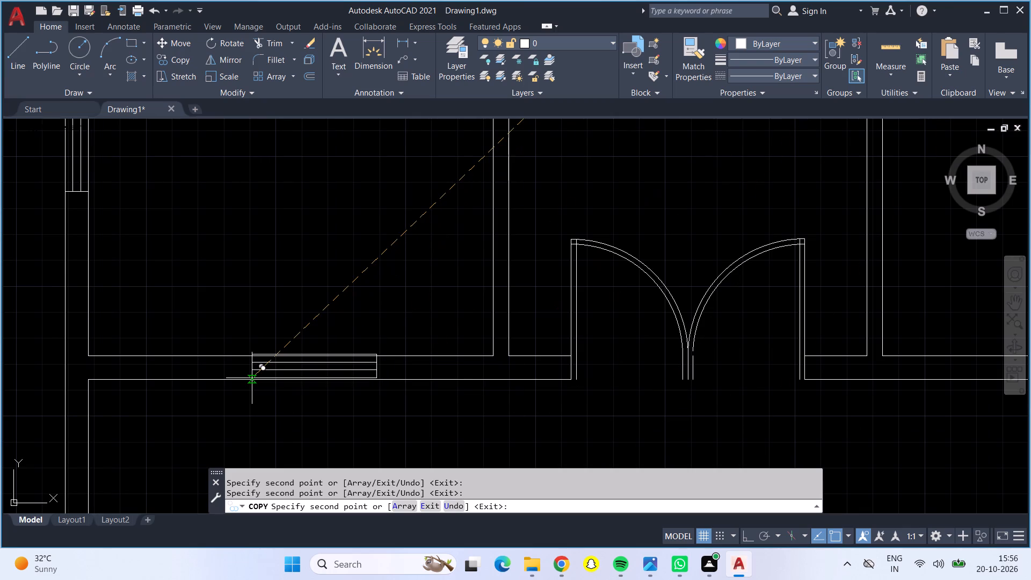
click(252, 378)
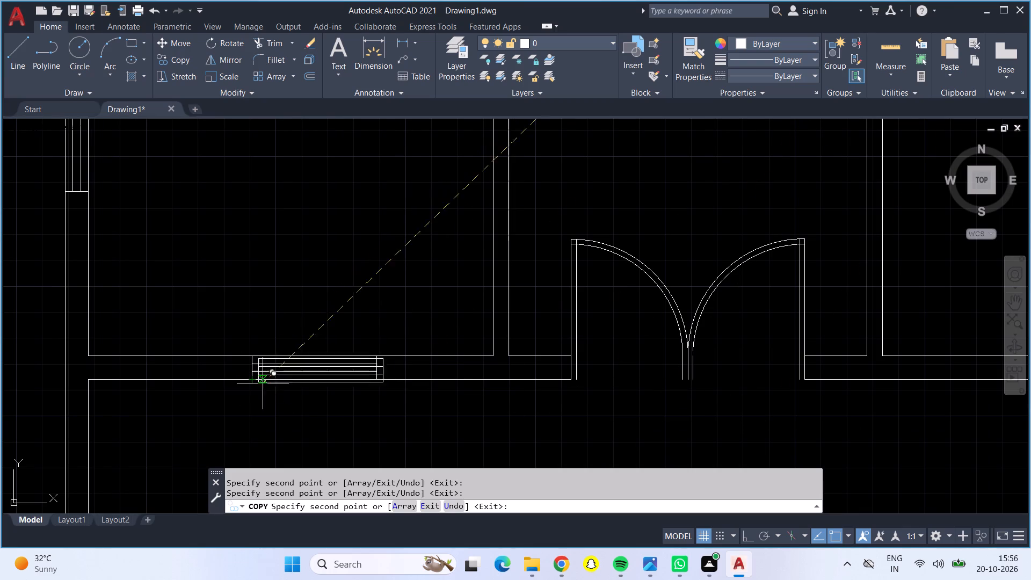
scroll(414, 440, down, 2)
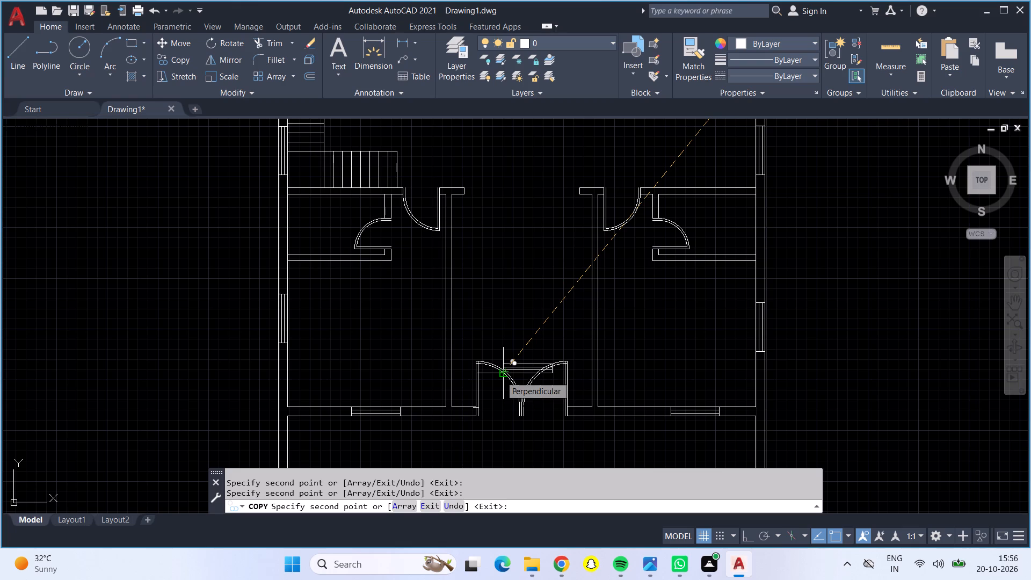
key(Escape)
scroll(498, 357, down, 1)
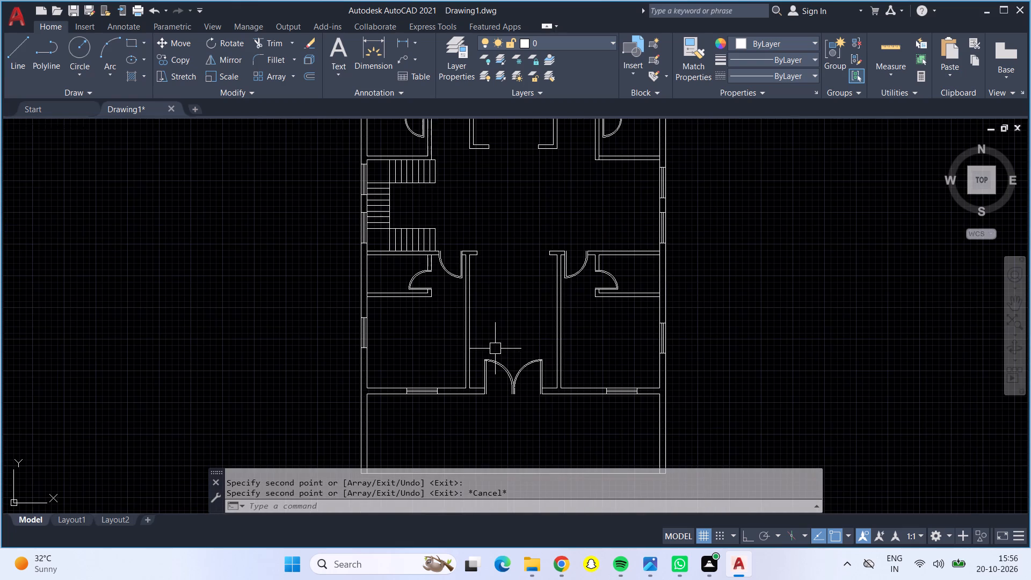
middle_drag(495, 339, 491, 274)
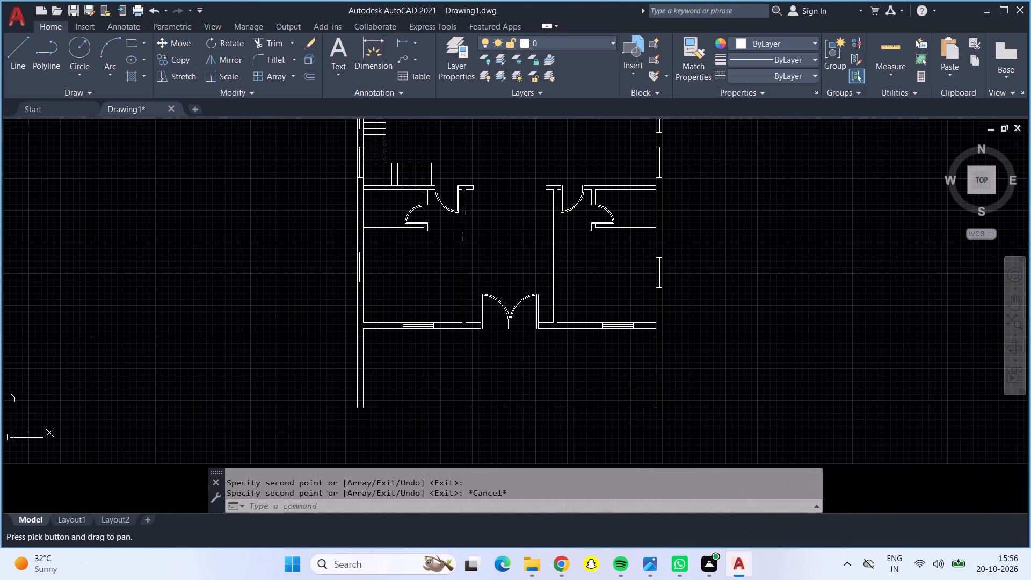
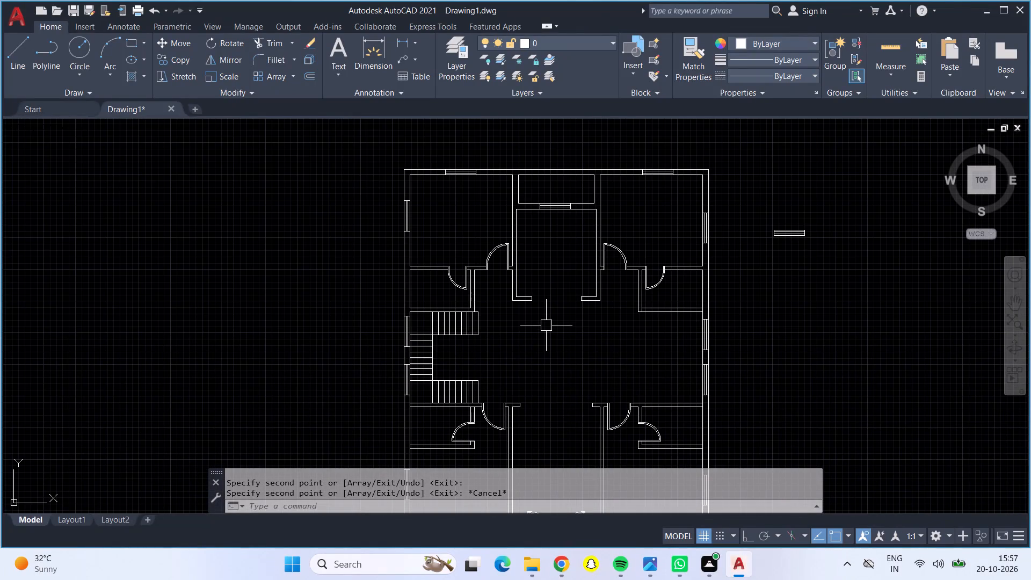
Offset the left end line of the loose window symbol beside the plan 2' inward.
scroll(763, 232, up, 2)
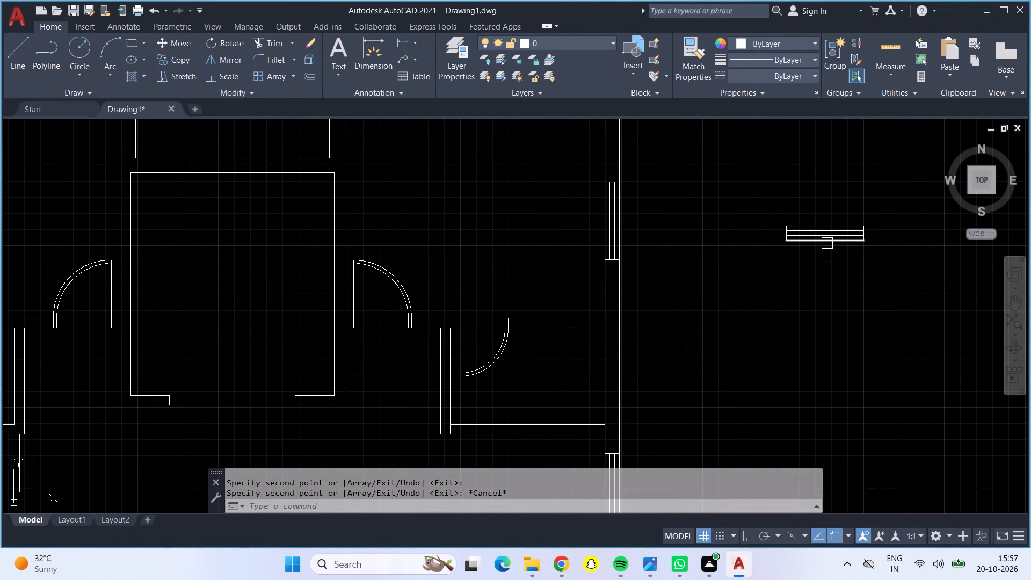
scroll(827, 243, up, 1)
scroll(822, 270, down, 1)
middle_drag(818, 271, 760, 350)
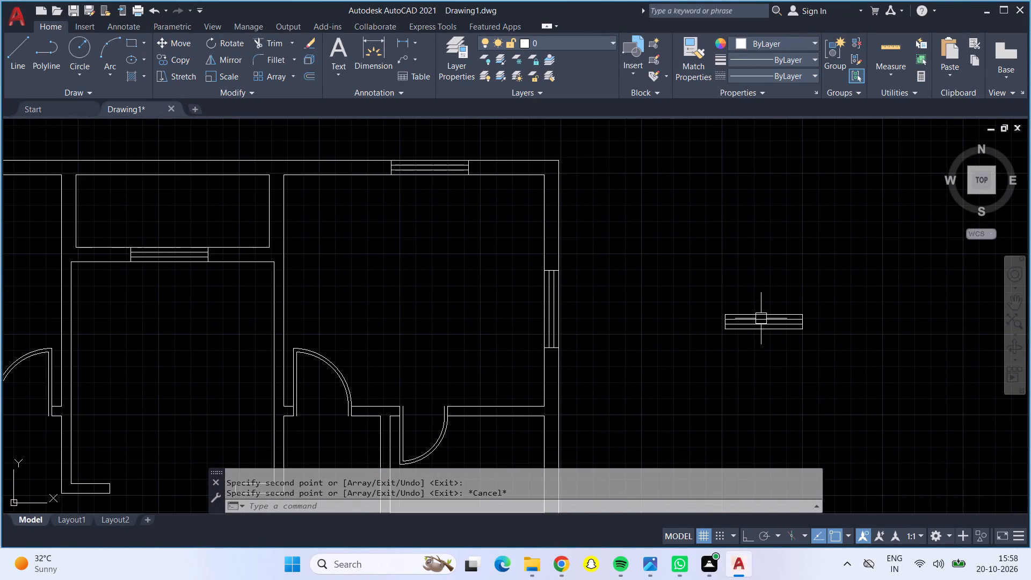
scroll(763, 303, up, 2)
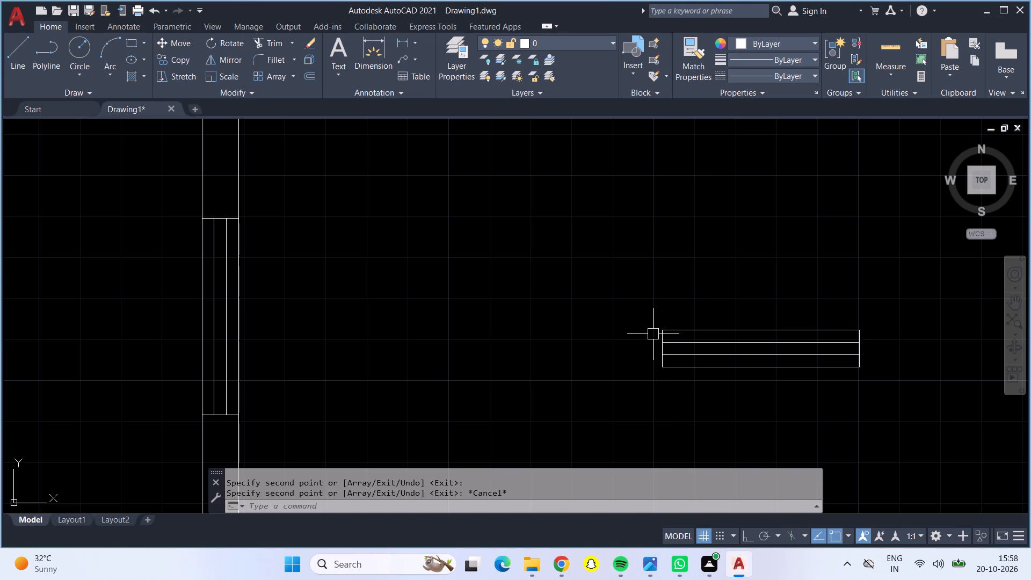
key(Escape)
key(o)
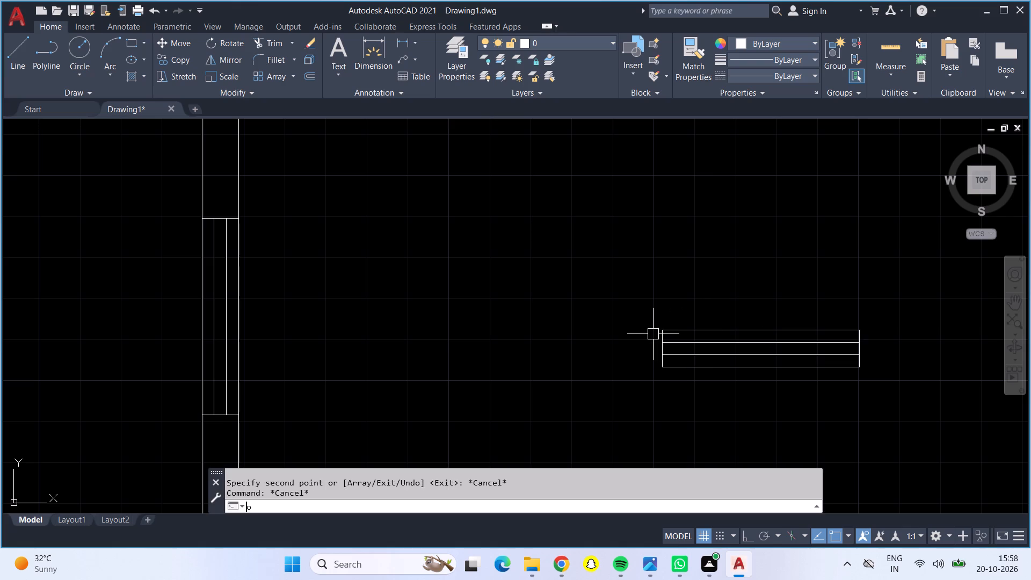
key(Return)
key(2)
key(apostrophe)
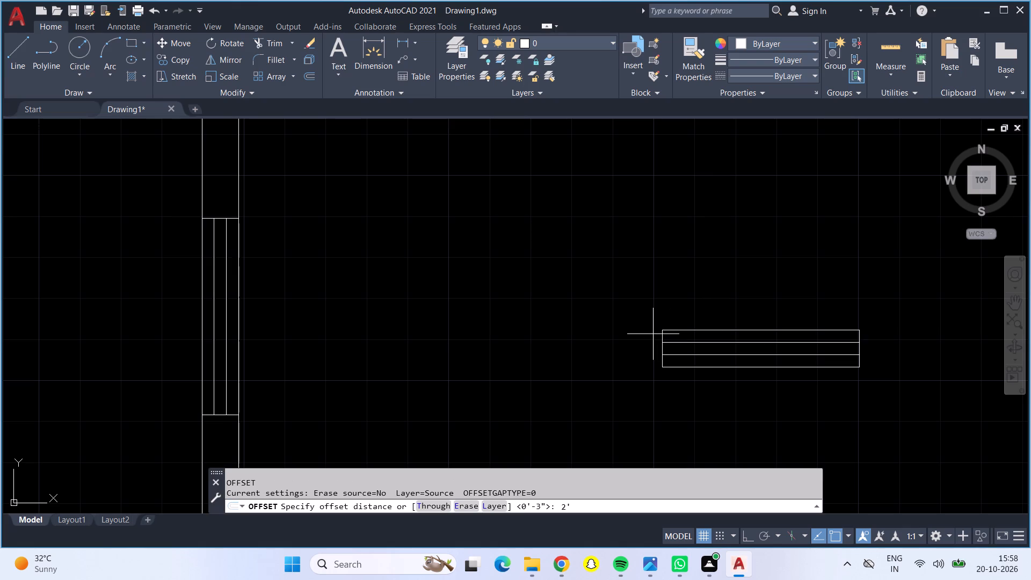
key(Return)
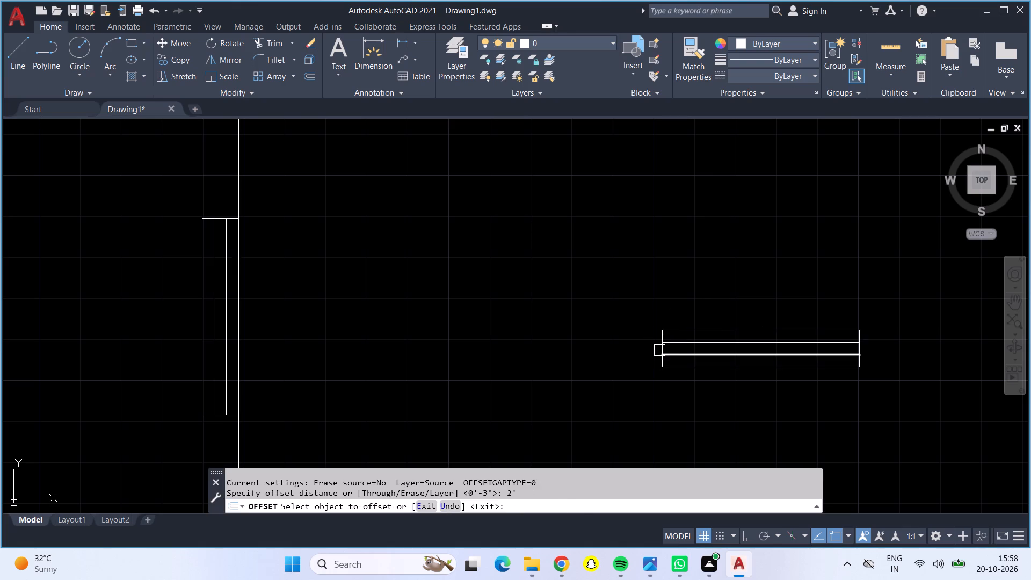
click(659, 350)
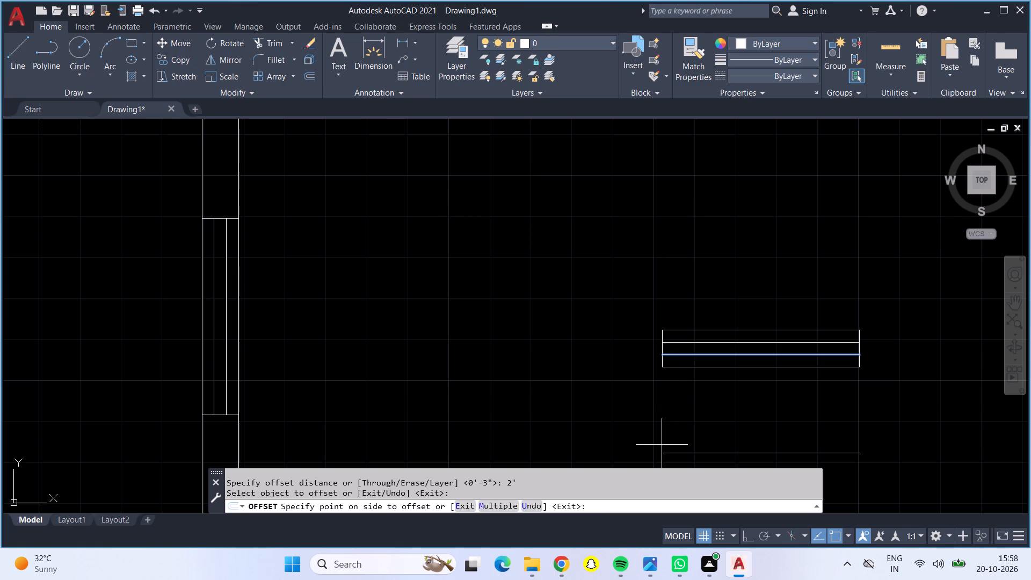
click(662, 445)
scroll(659, 357, up, 3)
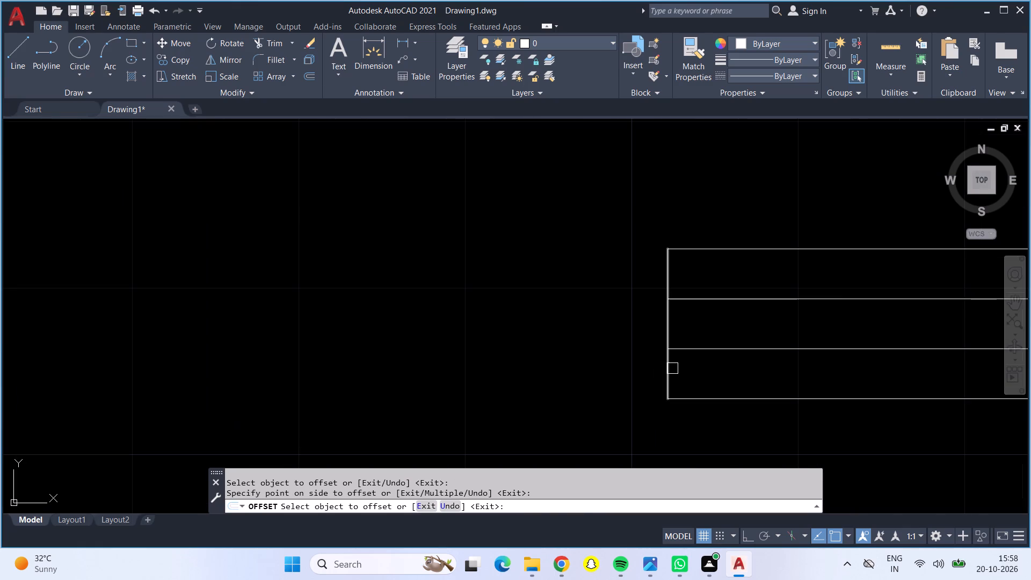
click(672, 368)
scroll(812, 374, down, 2)
click(853, 373)
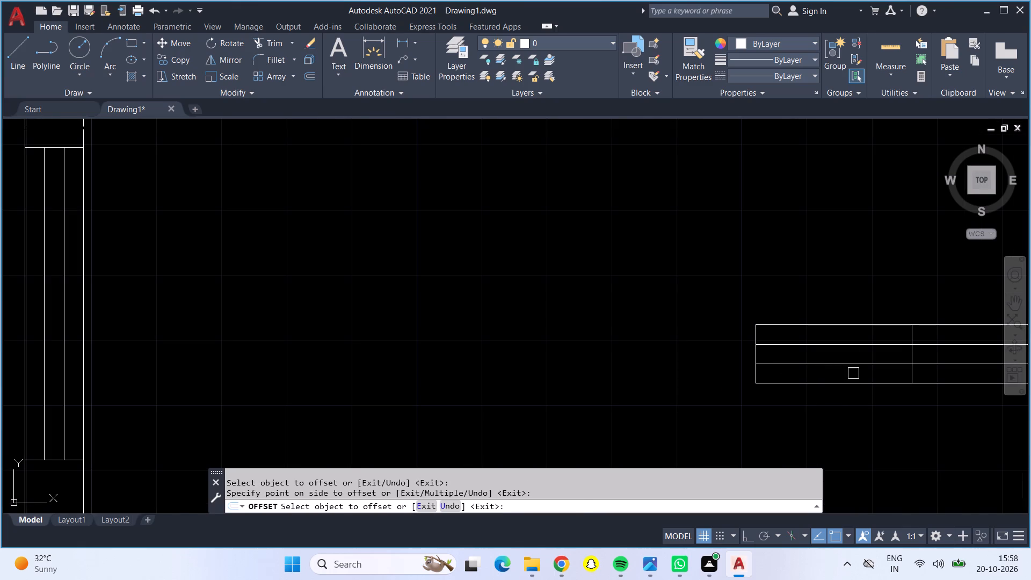
middle_drag(890, 406, 704, 417)
scroll(853, 415, down, 1)
scroll(704, 417, up, 1)
key(Escape)
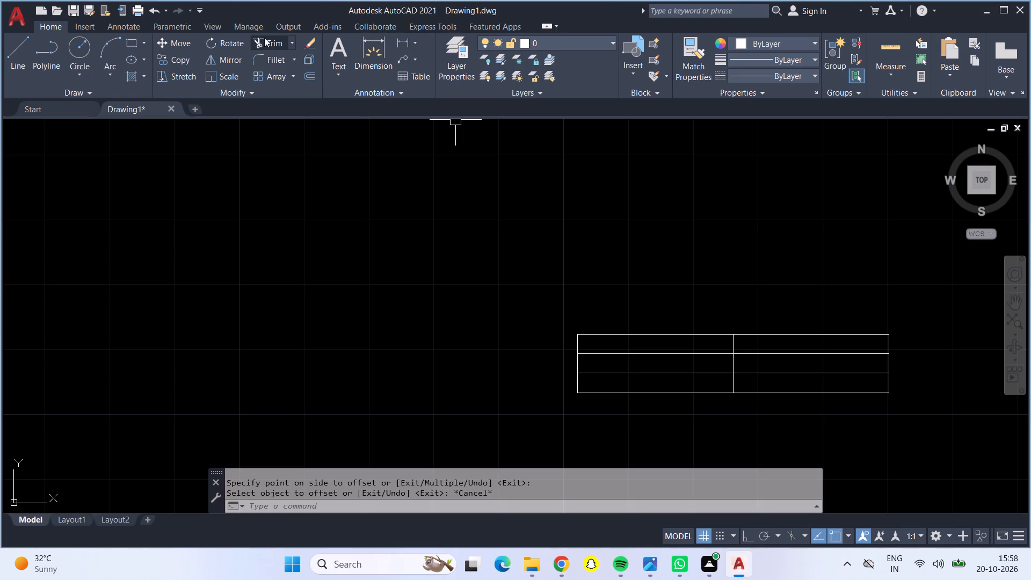
Trim away the loose window symbol's left portion up to the offset line and remove the stray horizontal line below it.
drag(264, 38, 273, 45)
drag(604, 282, 632, 397)
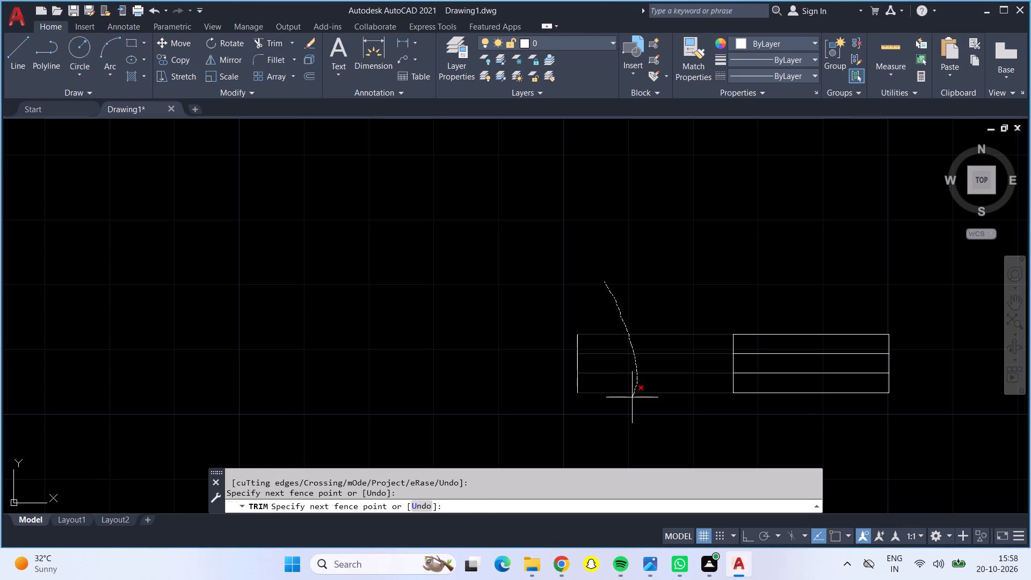
drag(632, 397, 573, 354)
scroll(580, 353, down, 2)
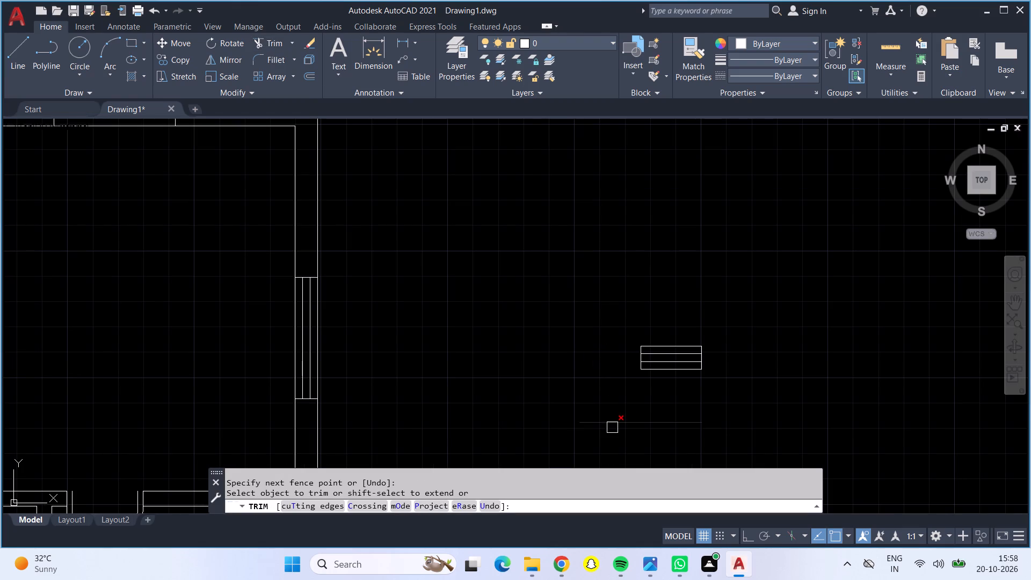
click(612, 427)
key(Escape)
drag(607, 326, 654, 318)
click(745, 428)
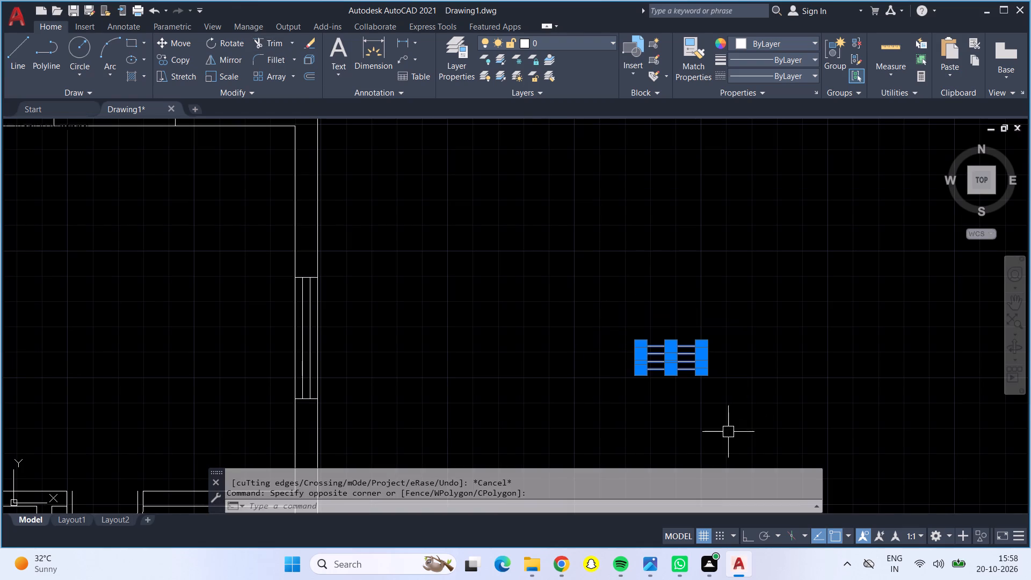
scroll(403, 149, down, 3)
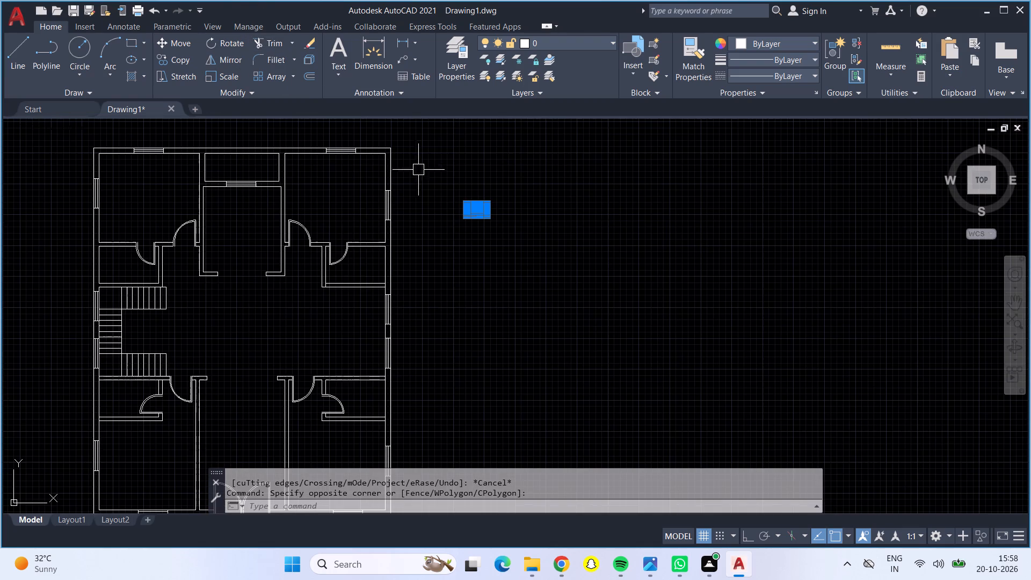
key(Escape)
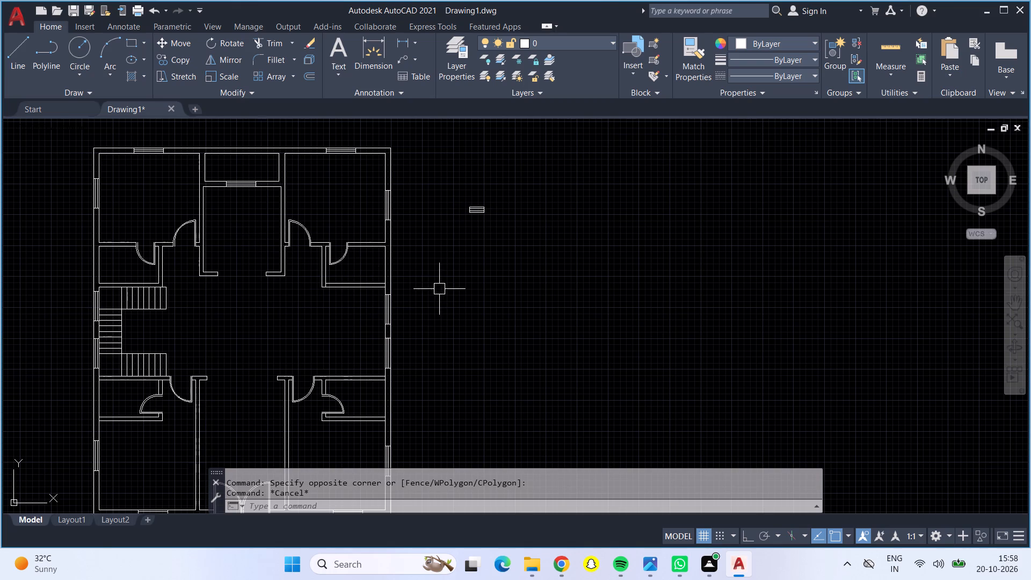
Rotate the shortened window symbol 90° clockwise about its lower-left corner so it stands vertically.
scroll(477, 213, up, 3)
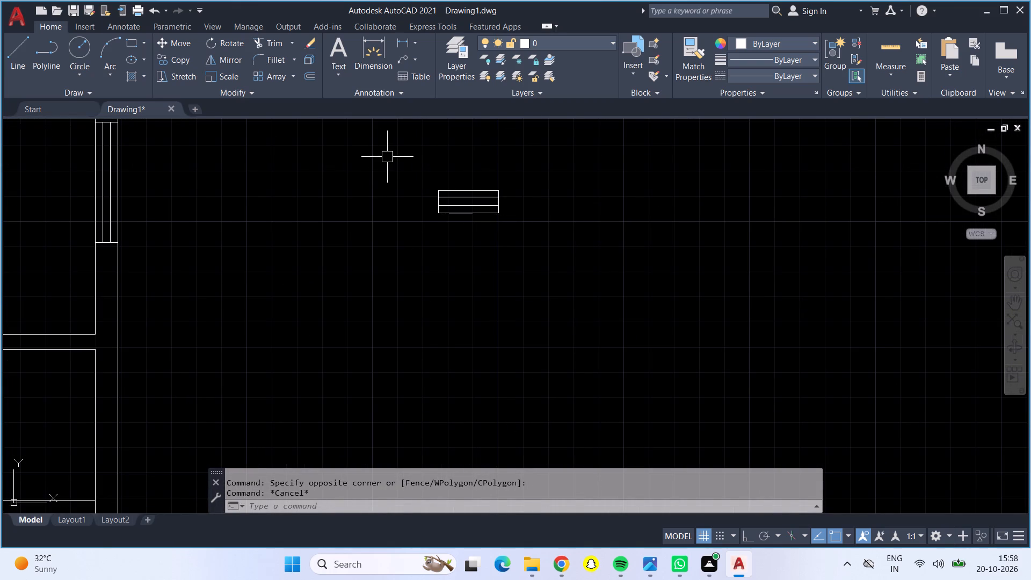
drag(389, 158, 426, 168)
click(528, 237)
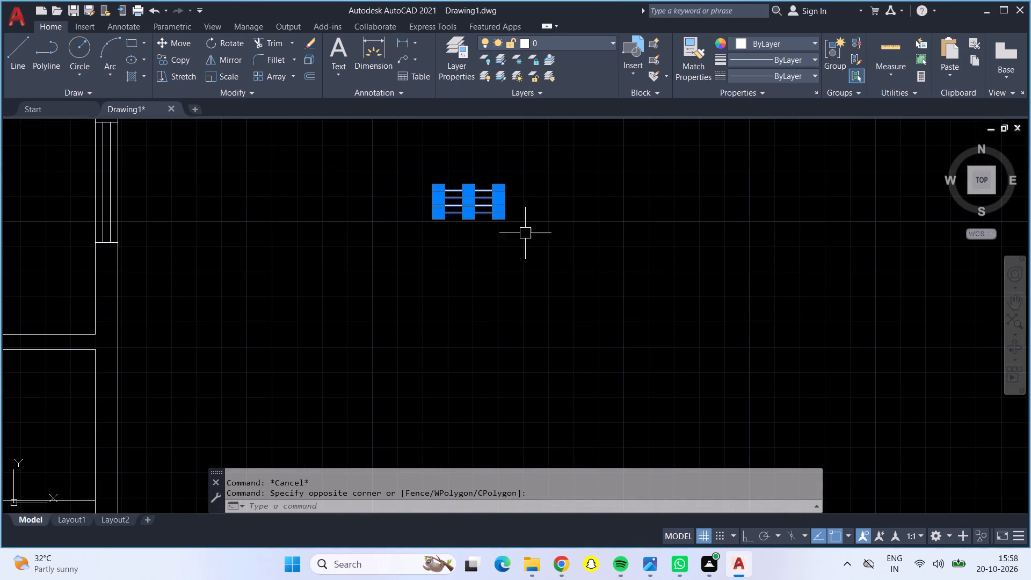
drag(216, 38, 217, 49)
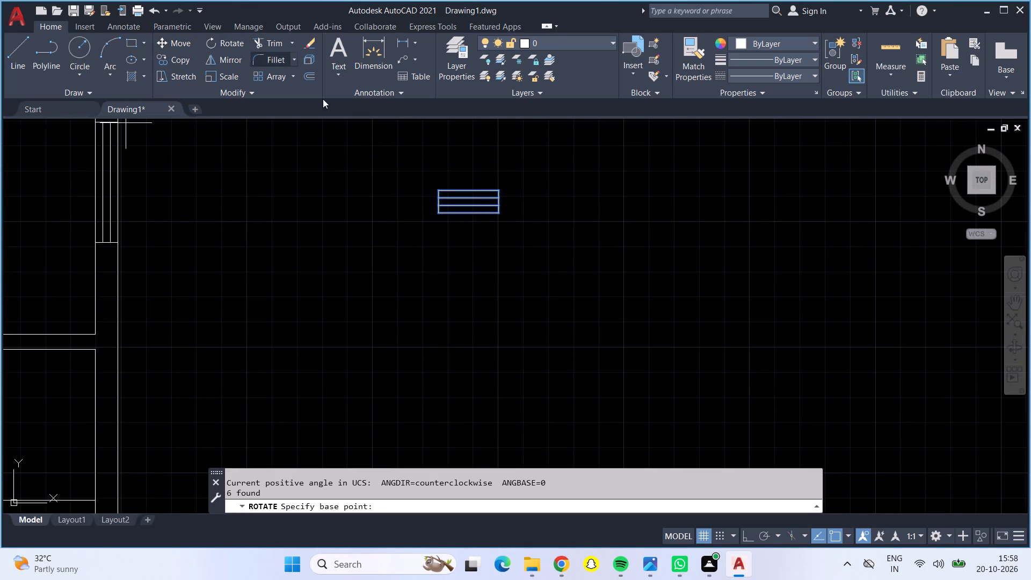
click(439, 211)
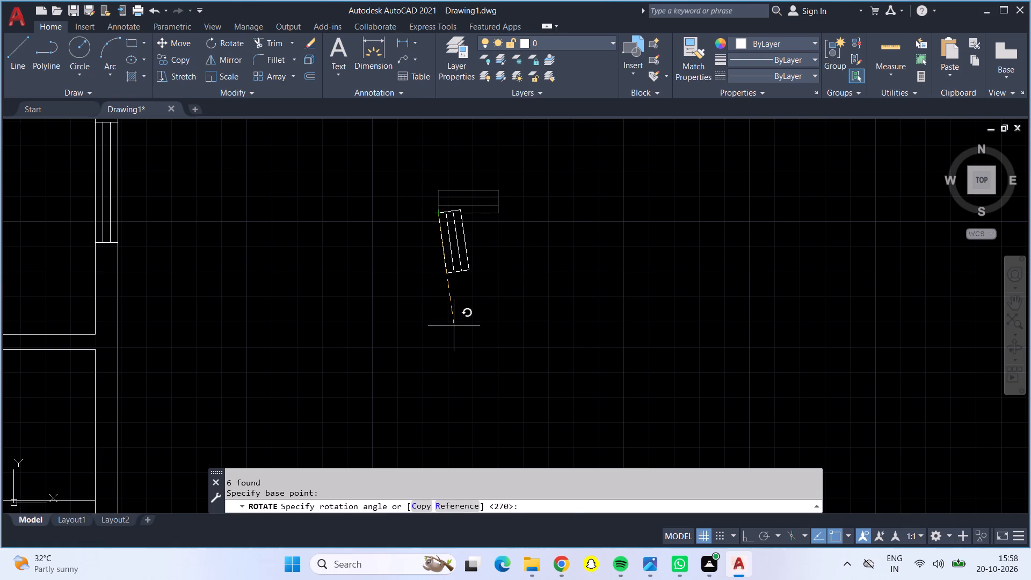
key(F8)
click(442, 310)
Copy the vertical window symbol by its lower-left corner into the right outer wall of the small upper-right room.
click(410, 185)
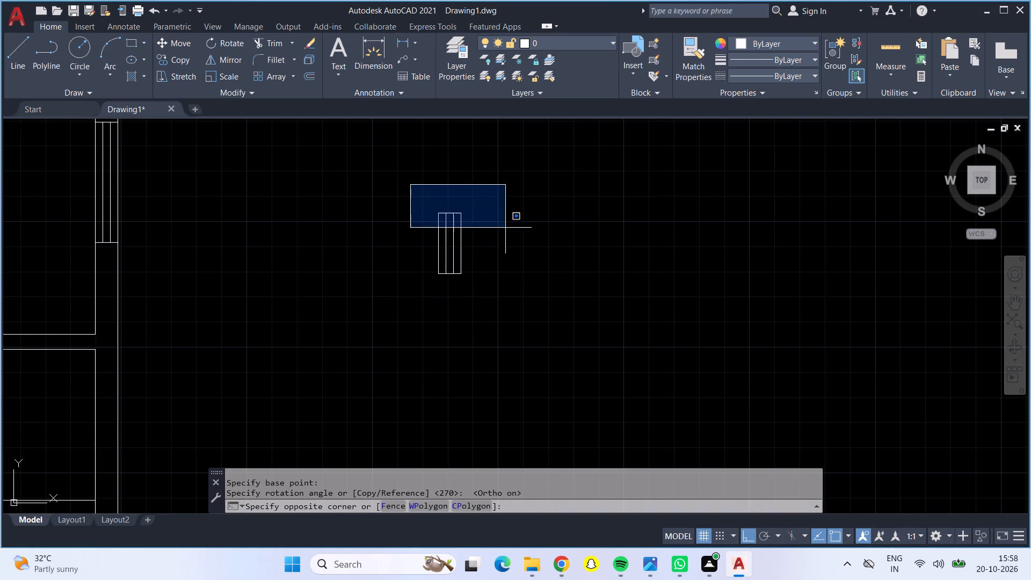
click(515, 330)
click(185, 60)
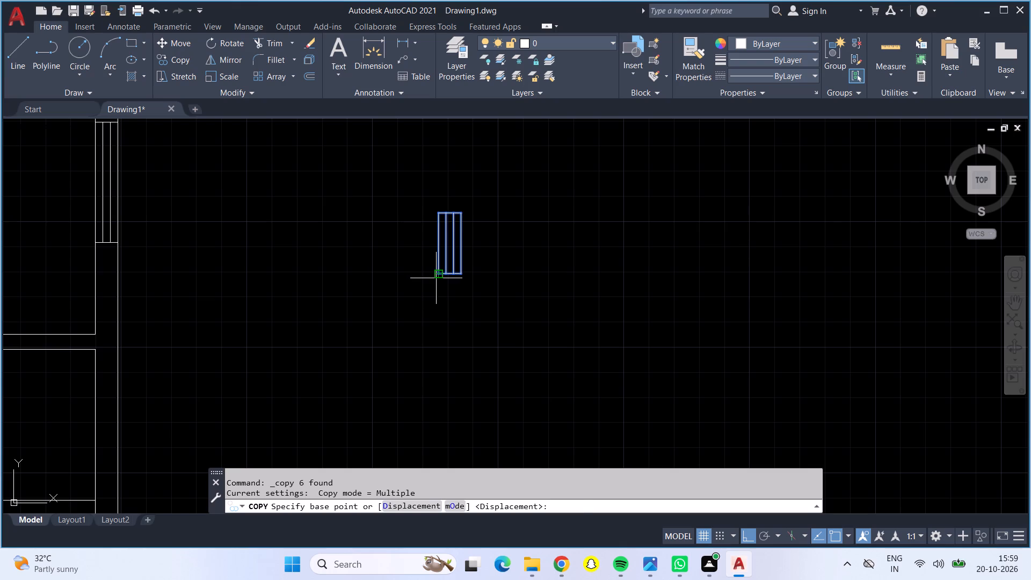
click(437, 276)
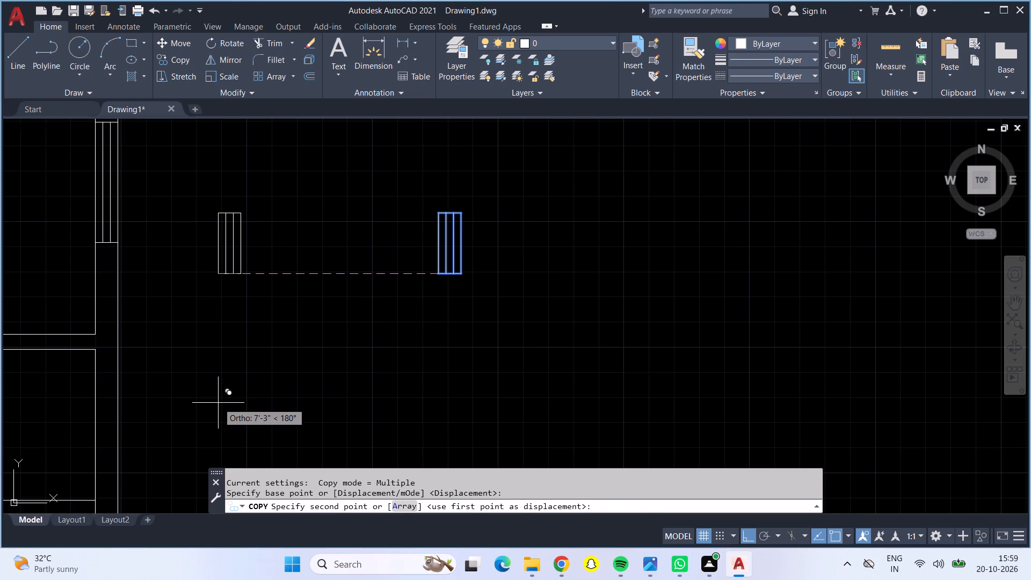
key(F8)
scroll(218, 403, down, 1)
middle_drag(209, 401, 215, 400)
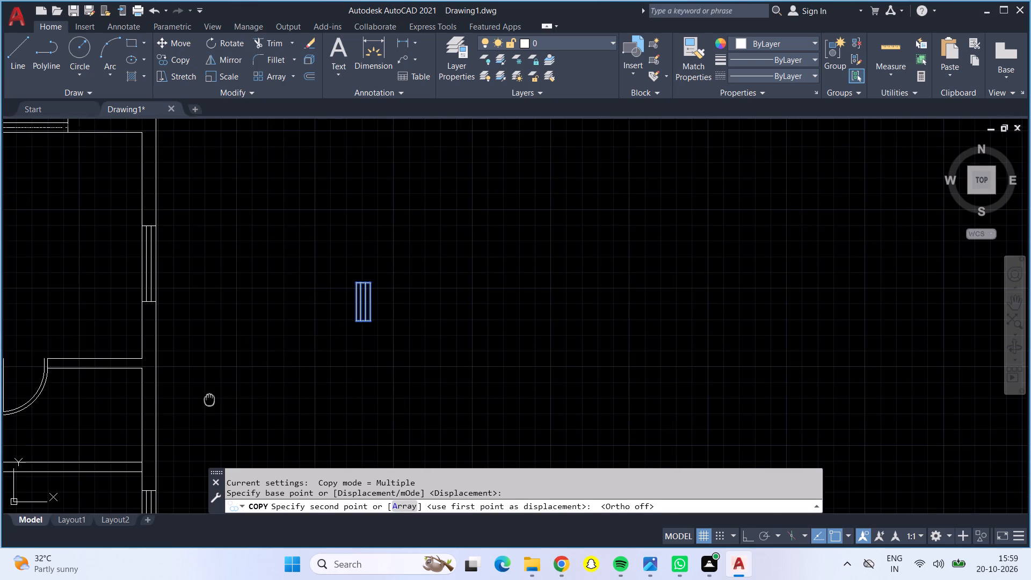
middle_drag(215, 400, 410, 385)
scroll(332, 404, up, 2)
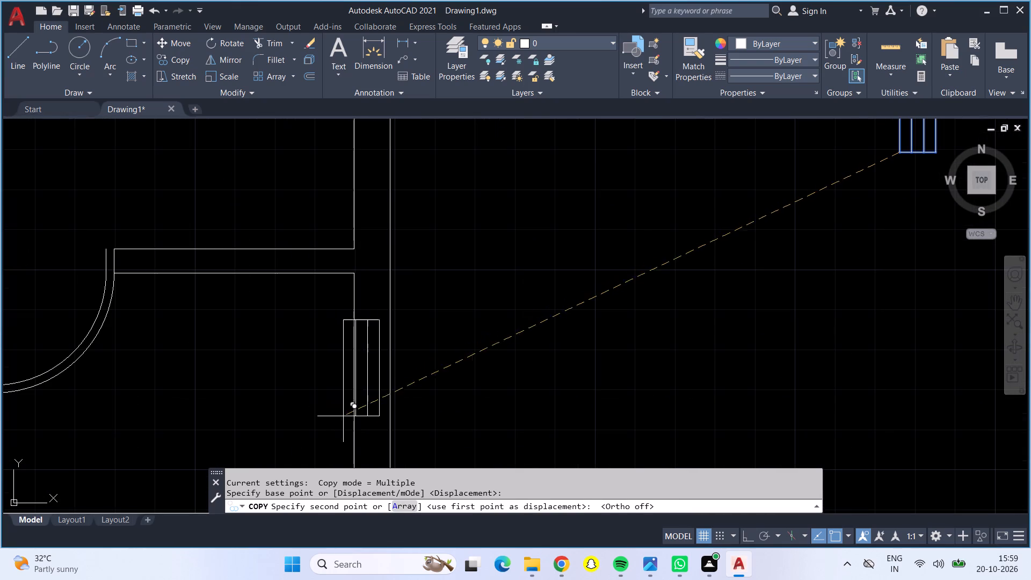
click(351, 439)
Place another window copy in the right outer wall of the small lower-right room.
scroll(388, 436, down, 1)
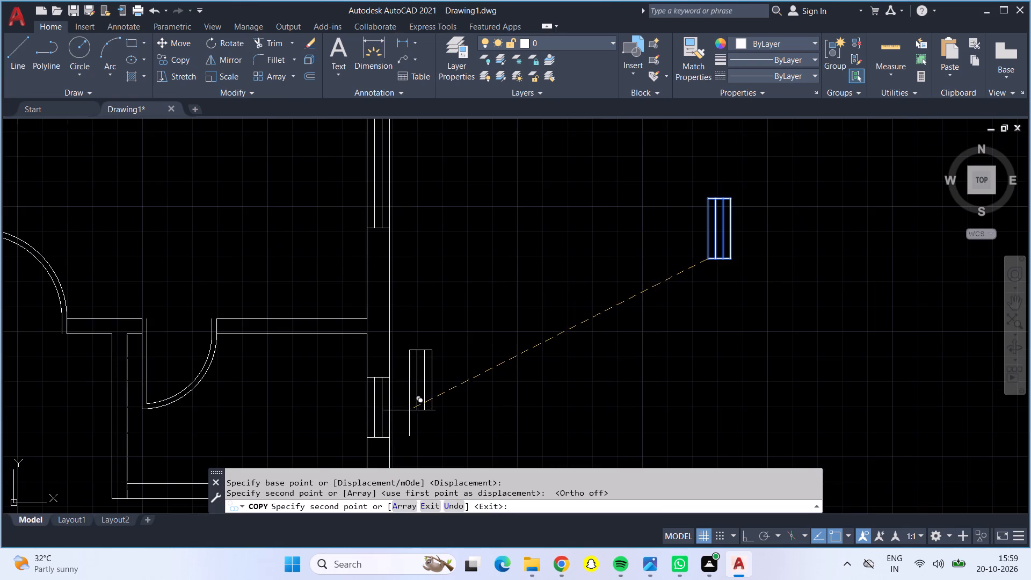
scroll(413, 411, down, 1)
middle_drag(435, 423, 453, 260)
scroll(453, 342, down, 1)
middle_drag(459, 416, 462, 260)
scroll(418, 351, up, 3)
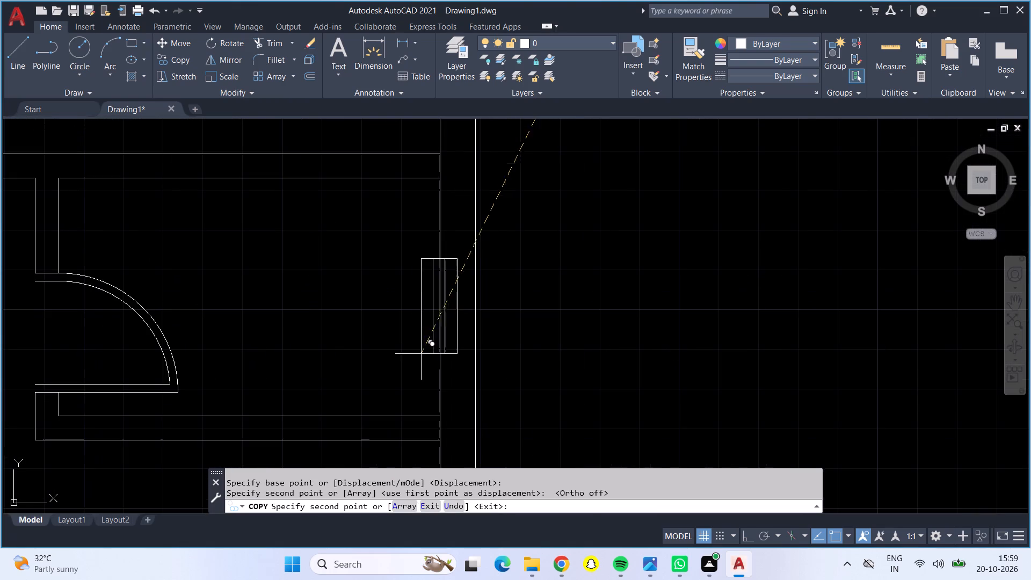
click(438, 354)
Place a window copy in the left outer wall of the small room just below the staircase.
scroll(438, 354, down, 3)
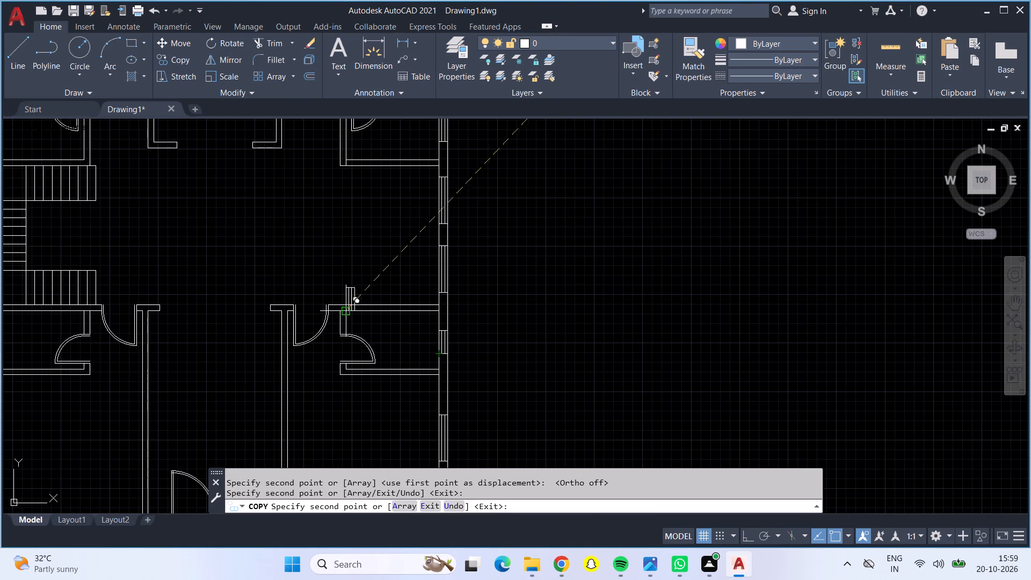
middle_drag(328, 284, 565, 345)
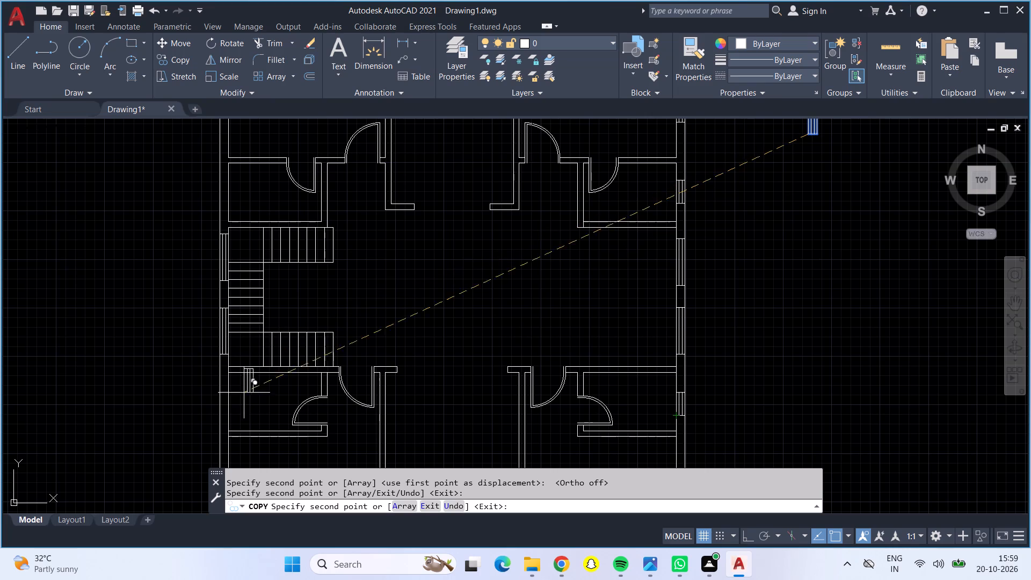
scroll(218, 403, up, 1)
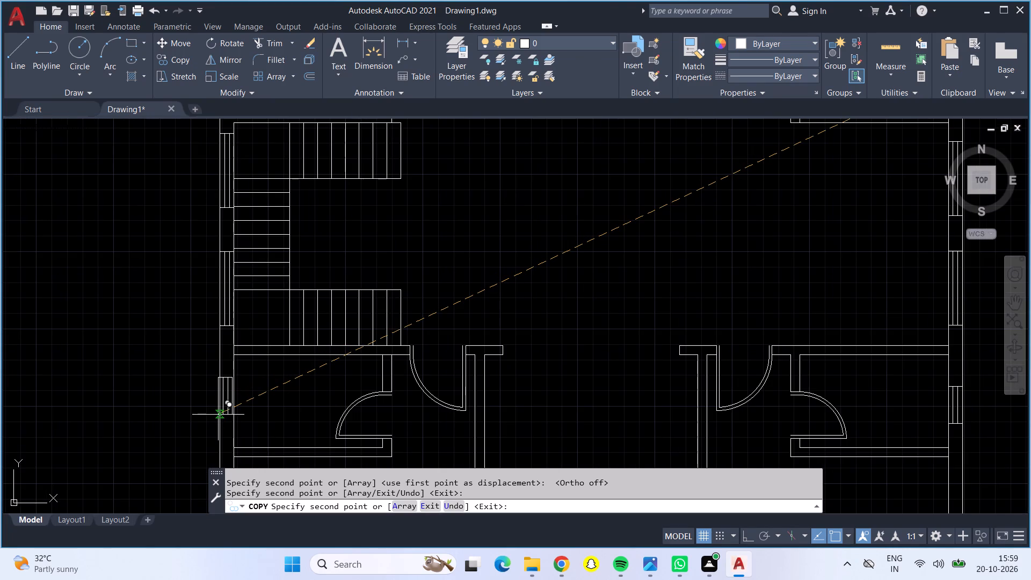
click(218, 415)
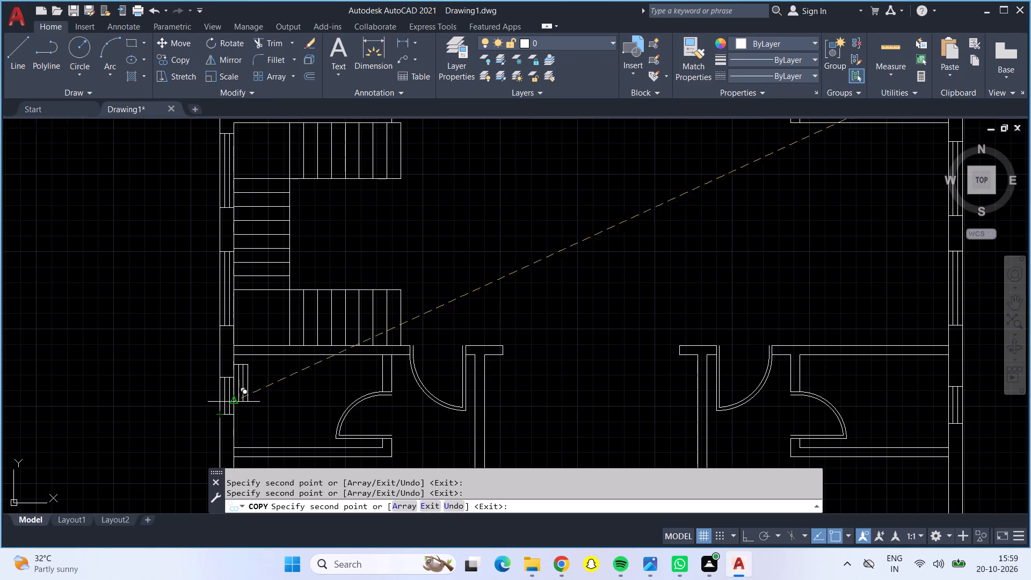
Place a final window copy in the left outer wall of the small room above the staircase and finish copying.
middle_drag(333, 256, 381, 412)
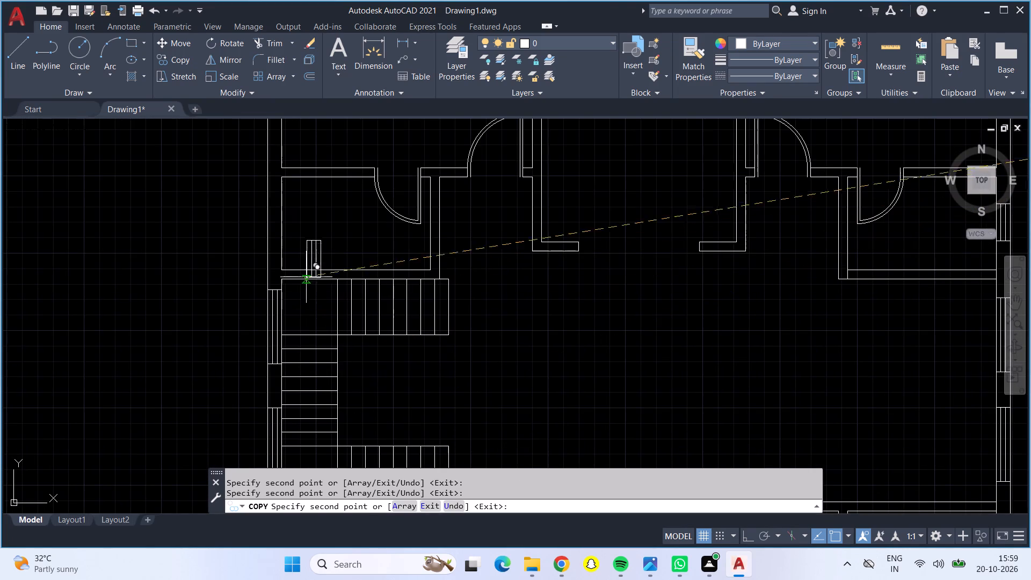
click(267, 234)
scroll(301, 261, down, 1)
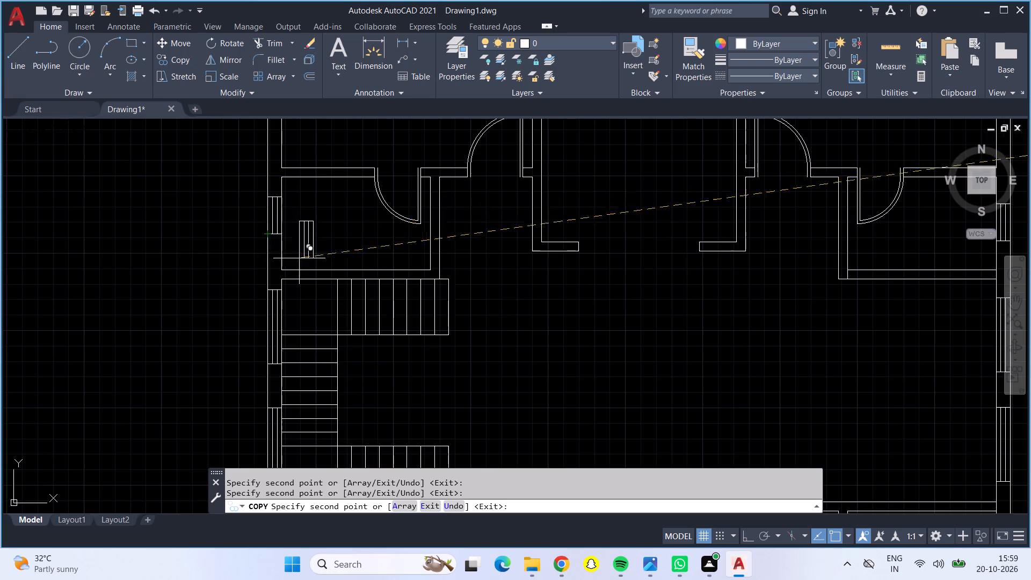
scroll(302, 262, down, 1)
scroll(311, 277, up, 1)
scroll(564, 316, down, 1)
scroll(564, 316, up, 1)
scroll(570, 350, down, 2)
key(Escape)
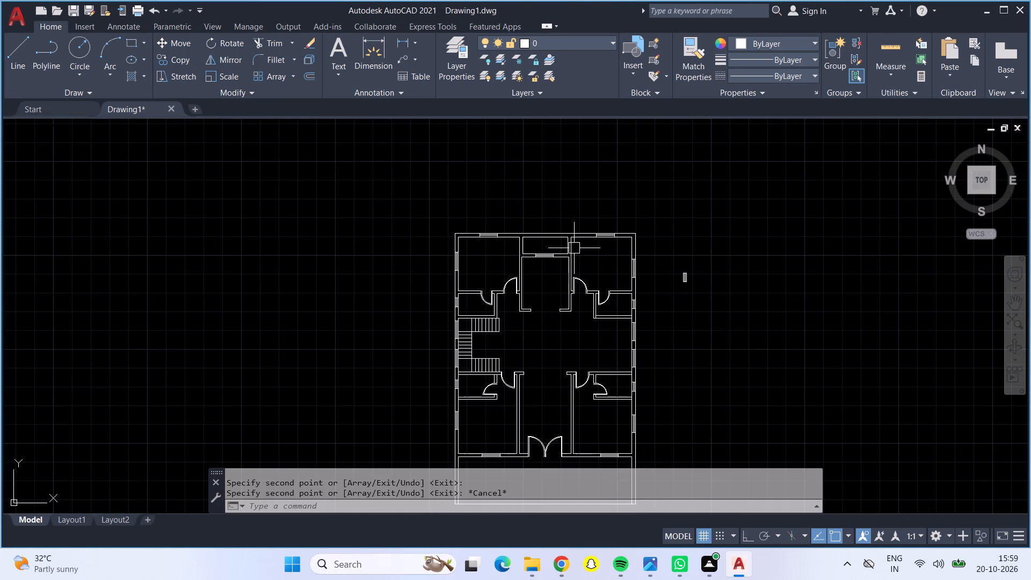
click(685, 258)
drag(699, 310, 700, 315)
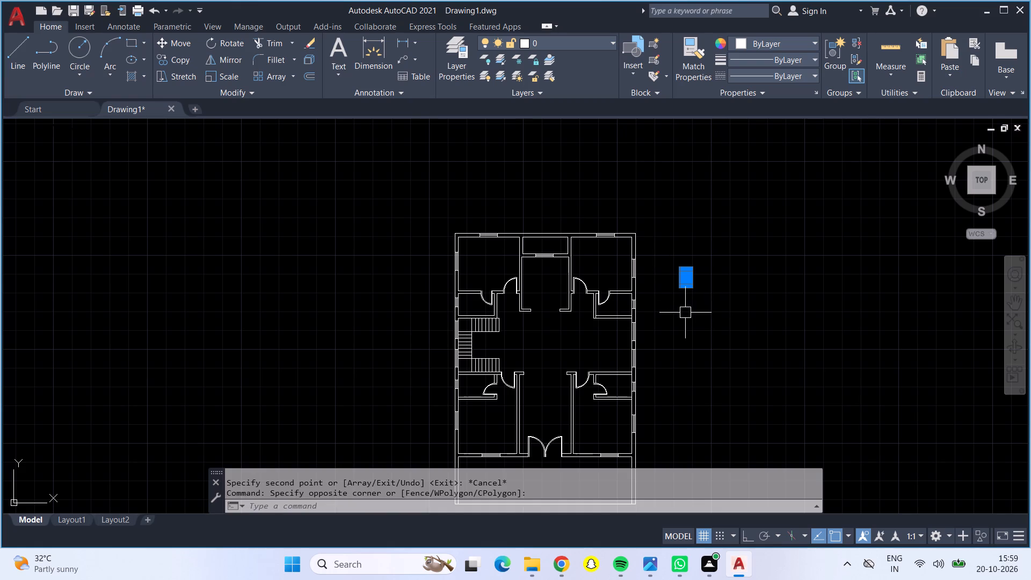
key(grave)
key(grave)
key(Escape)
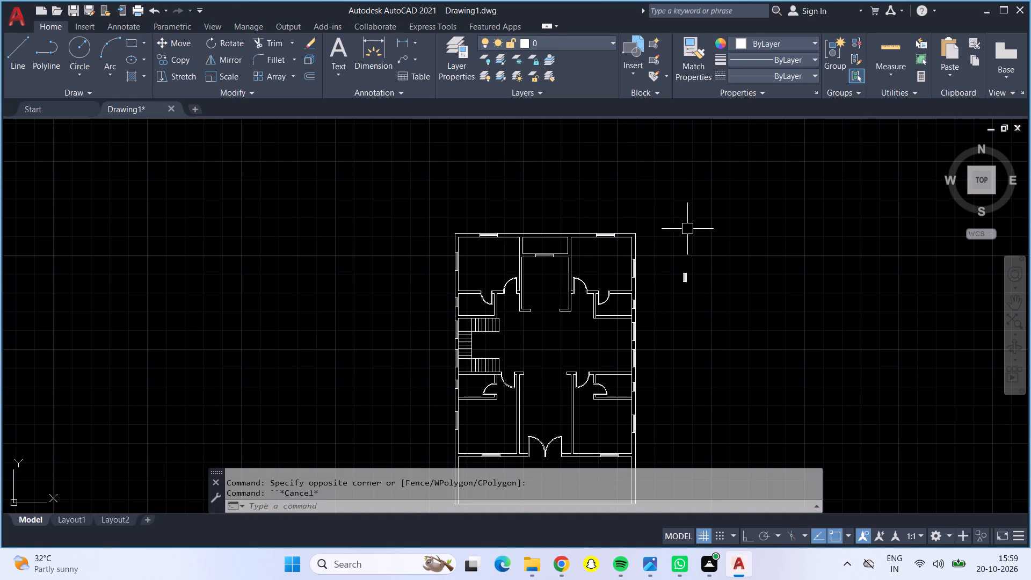
Copy the loose 2' window symbol by its lower-left corner into the right side wall of the narrow top-centre room.
click(668, 267)
click(696, 307)
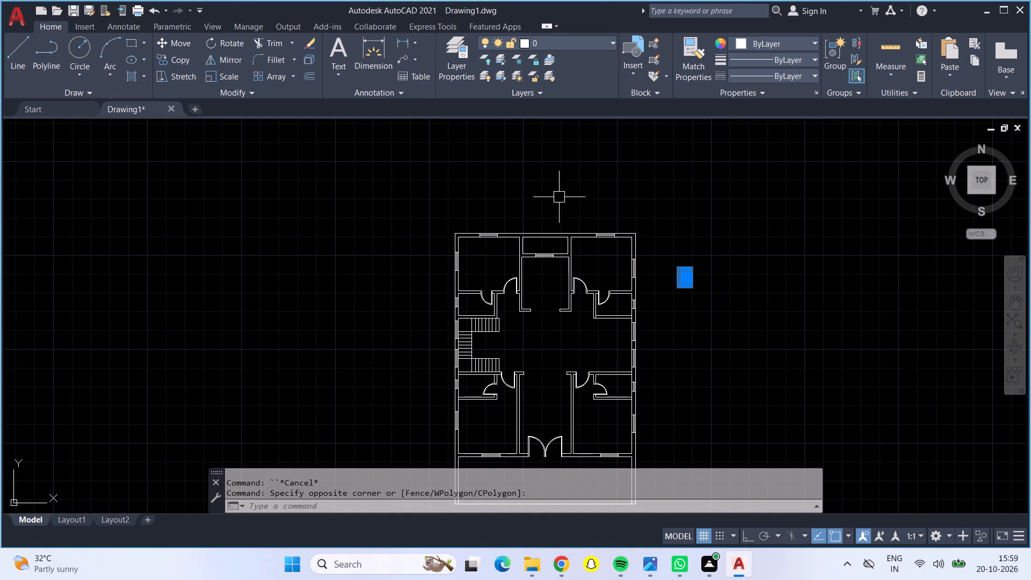
click(173, 62)
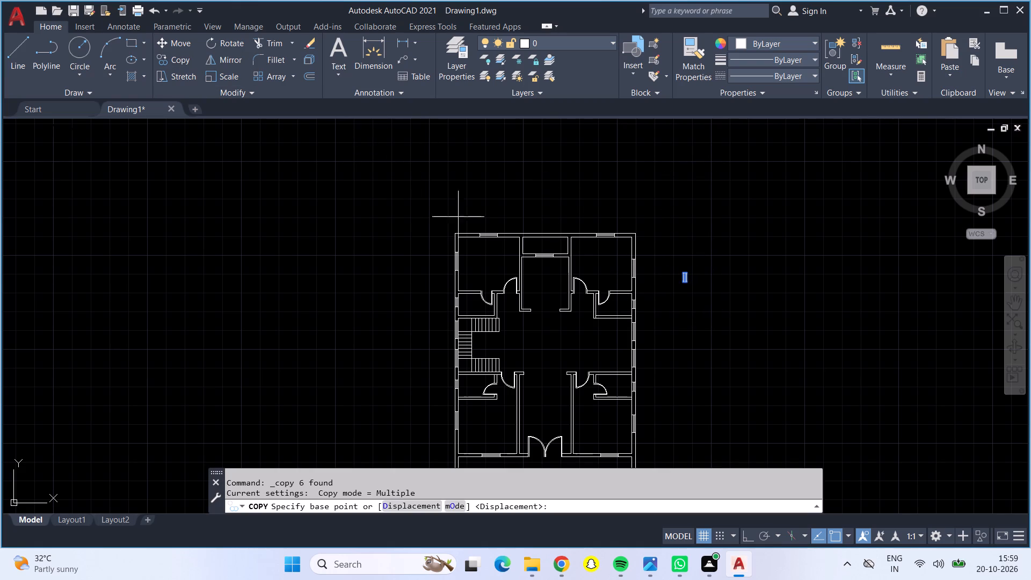
scroll(679, 289, down, 1)
scroll(682, 289, up, 1)
scroll(682, 289, down, 1)
scroll(683, 289, up, 4)
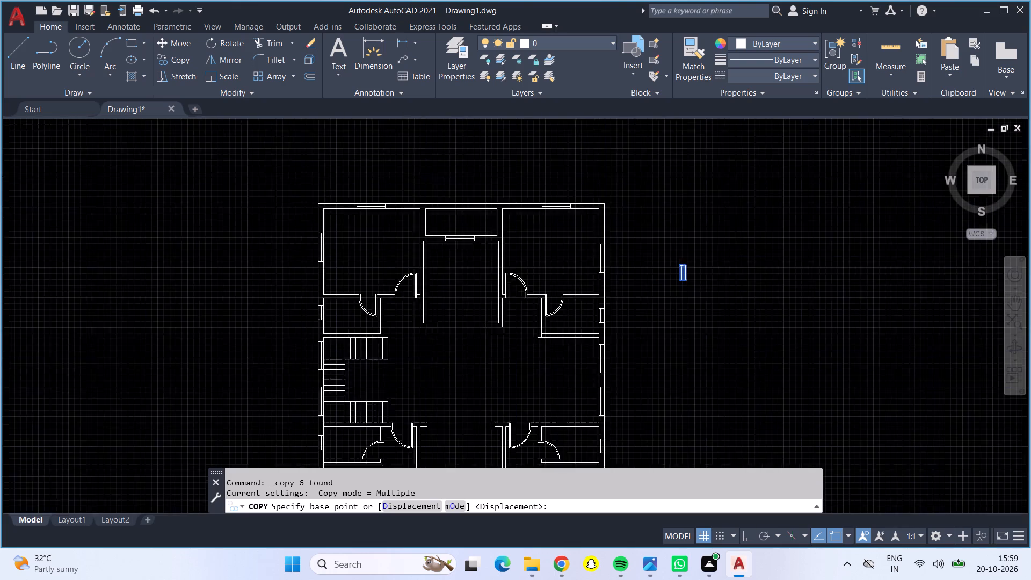
scroll(676, 287, up, 1)
click(682, 269)
scroll(460, 233, down, 2)
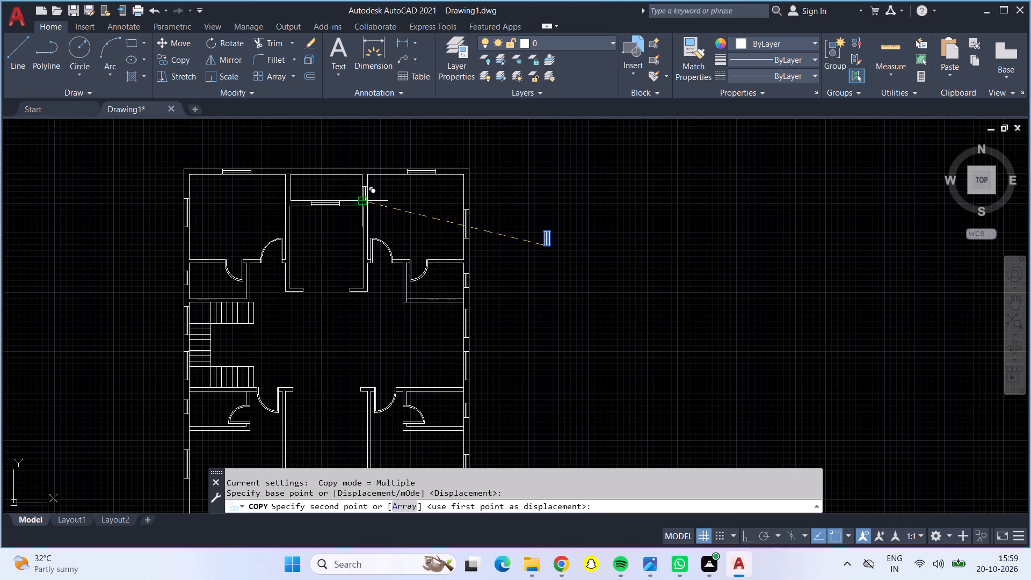
scroll(363, 200, up, 4)
middle_drag(358, 182, 382, 346)
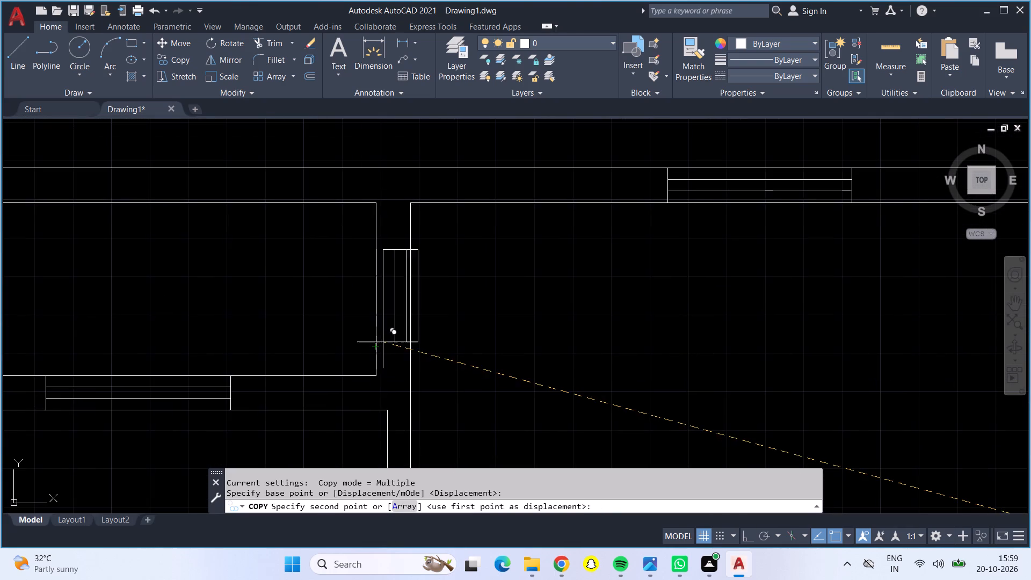
click(378, 337)
Place a matching window copy in the left side wall of the narrow top-centre room and finish copying.
scroll(367, 333, down, 2)
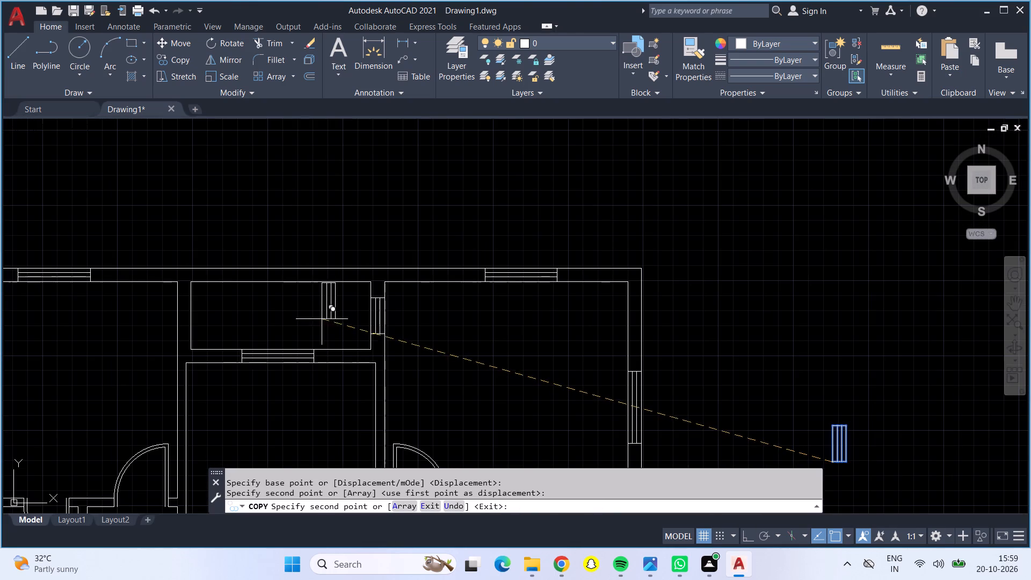
scroll(173, 335, up, 1)
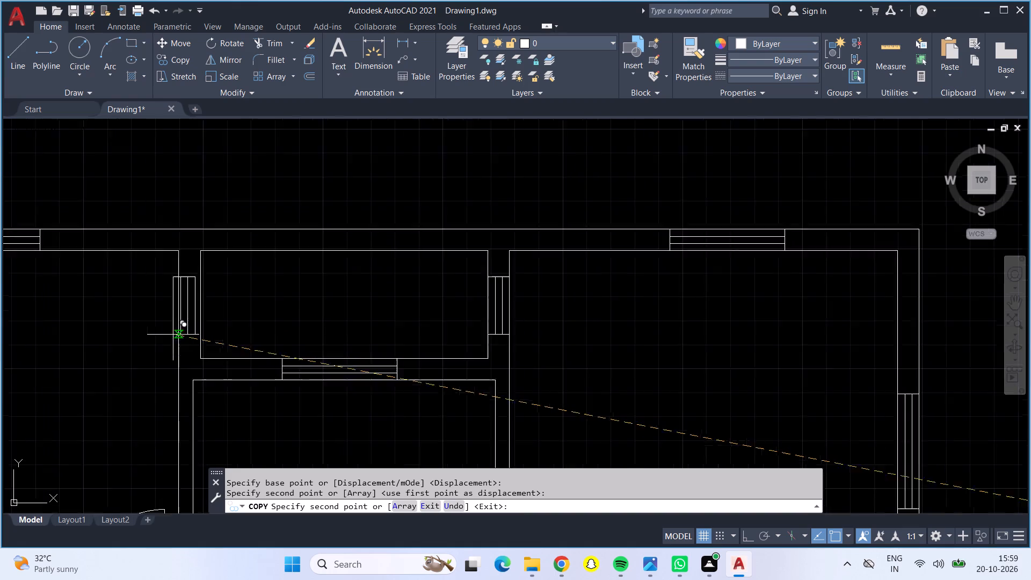
scroll(173, 335, up, 2)
click(188, 336)
scroll(190, 336, down, 2)
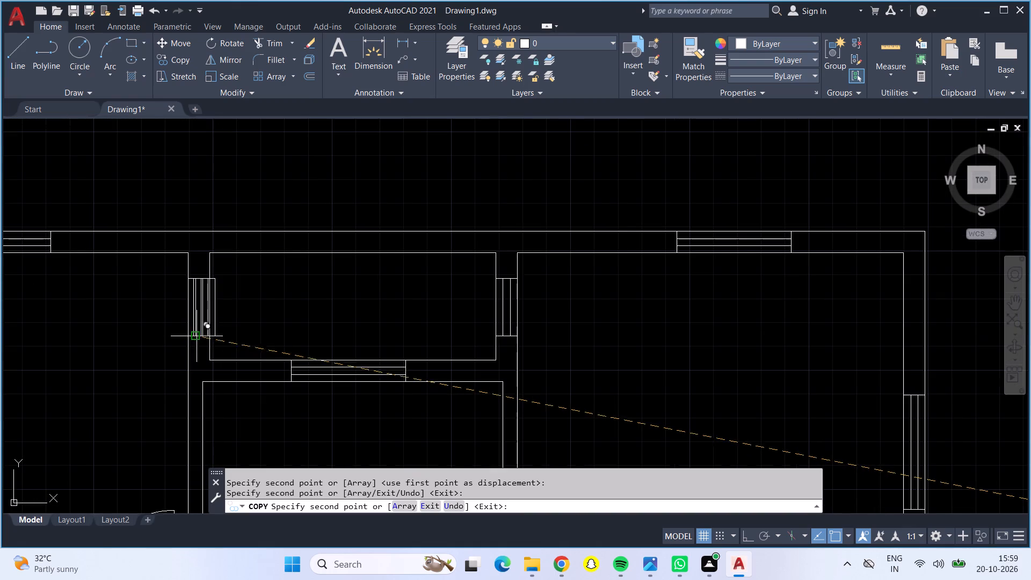
key(Escape)
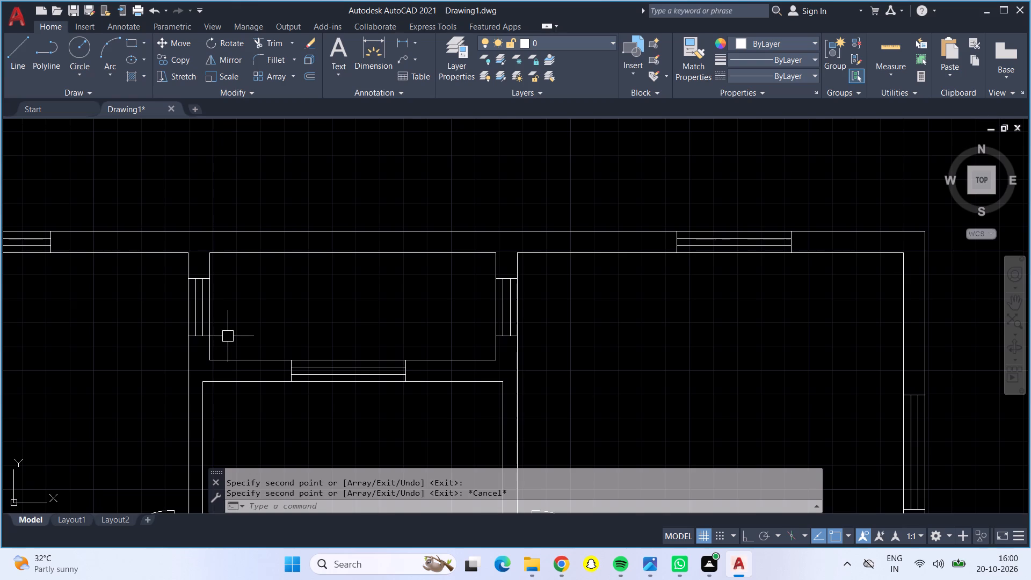
Erase the loose window symbol standing outside the plan, beside its right outer wall.
scroll(326, 329, down, 2)
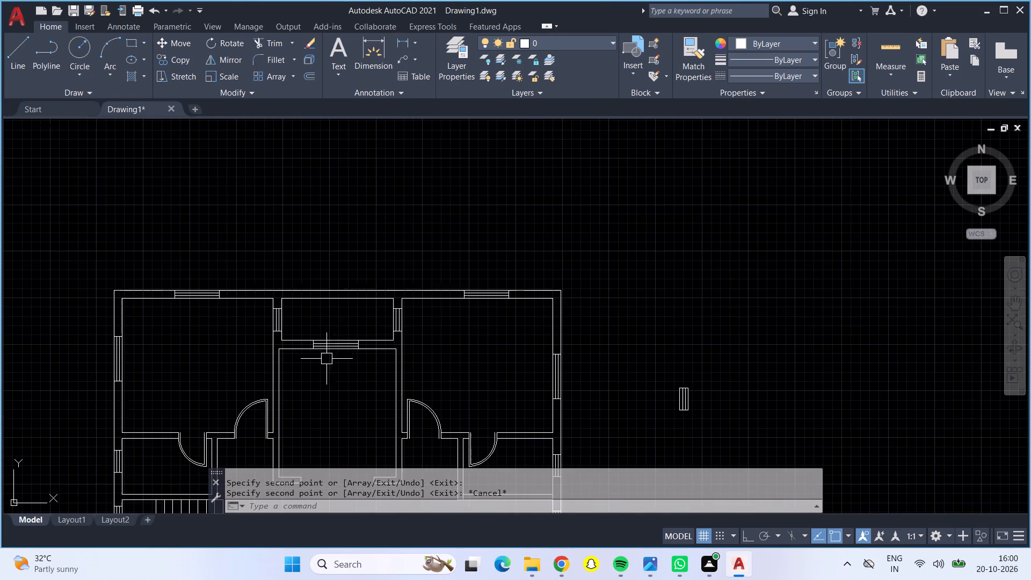
middle_drag(330, 396, 332, 321)
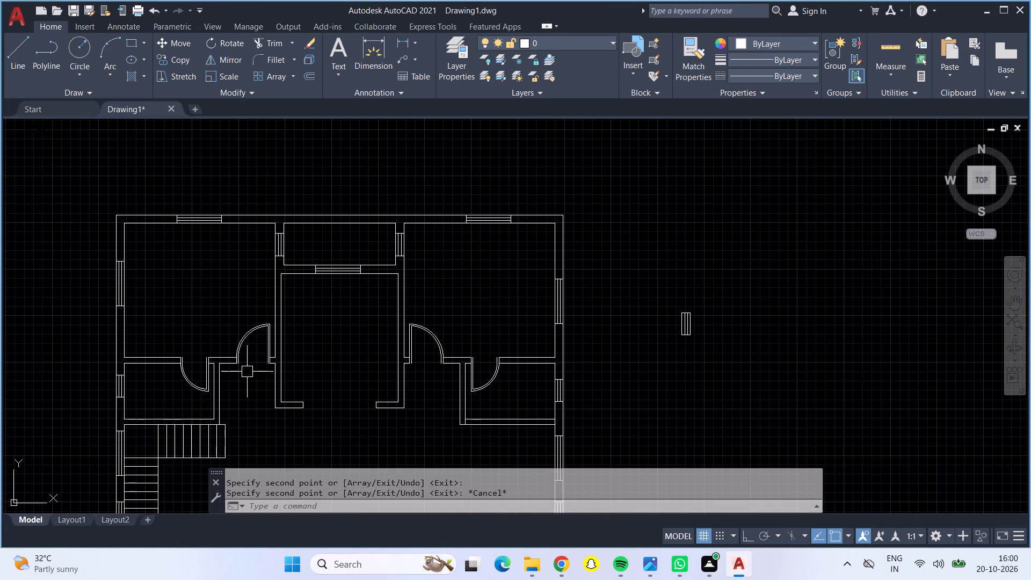
click(676, 287)
click(709, 380)
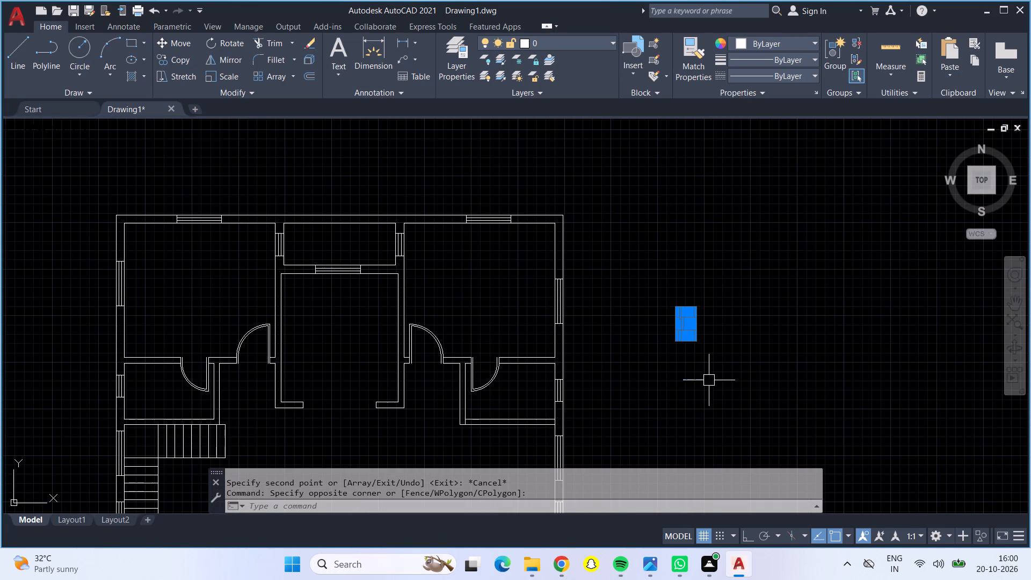
key(Delete)
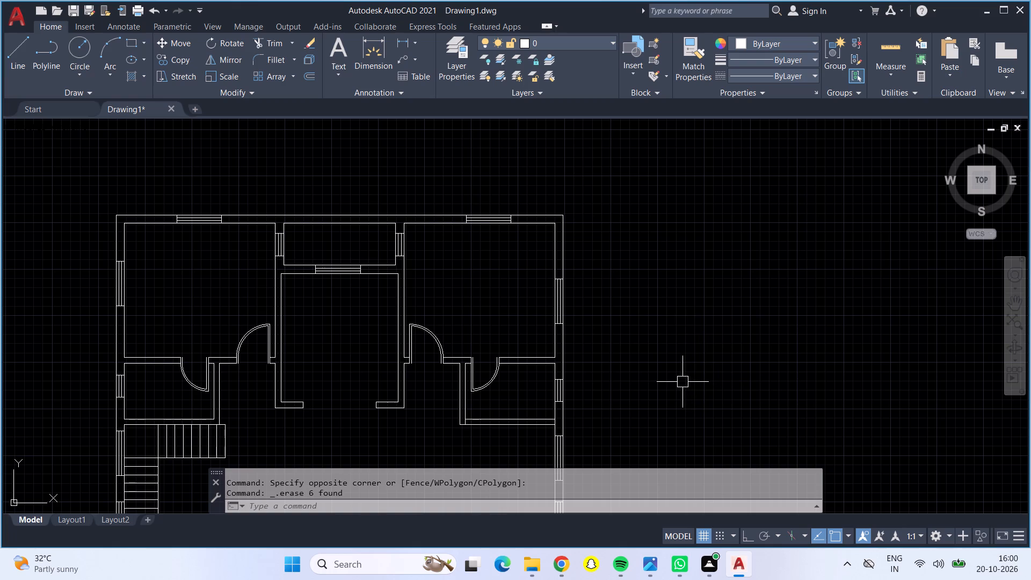
Review the floor plan from the central hall and staircase down to the double entrance door and the front area.
scroll(368, 358, down, 1)
middle_drag(366, 358, 395, 255)
scroll(379, 366, up, 1)
middle_drag(379, 366, 404, 321)
scroll(404, 321, down, 1)
middle_drag(408, 318, 433, 301)
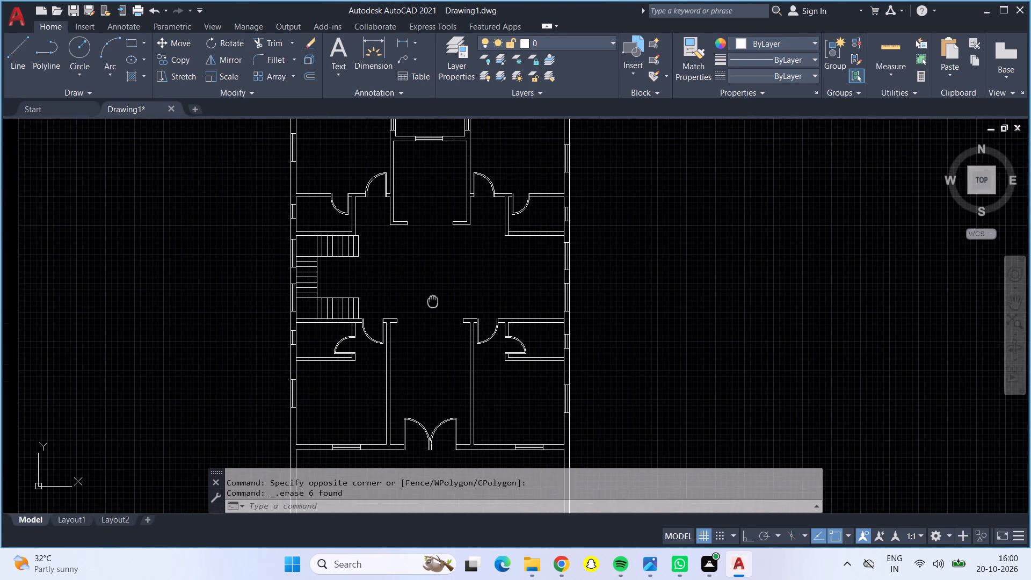
middle_drag(433, 301, 438, 296)
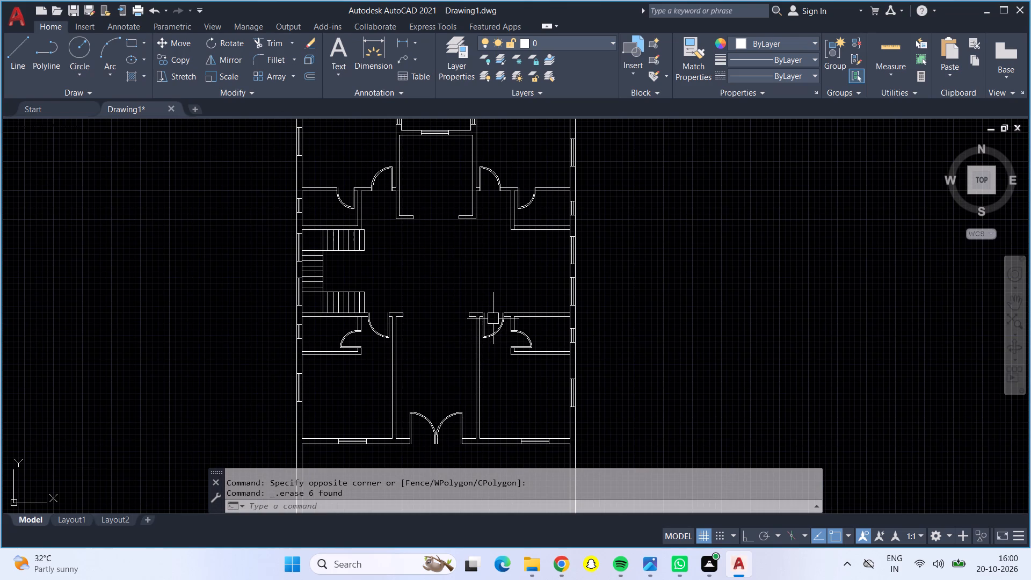
scroll(540, 403, up, 1)
scroll(506, 354, down, 1)
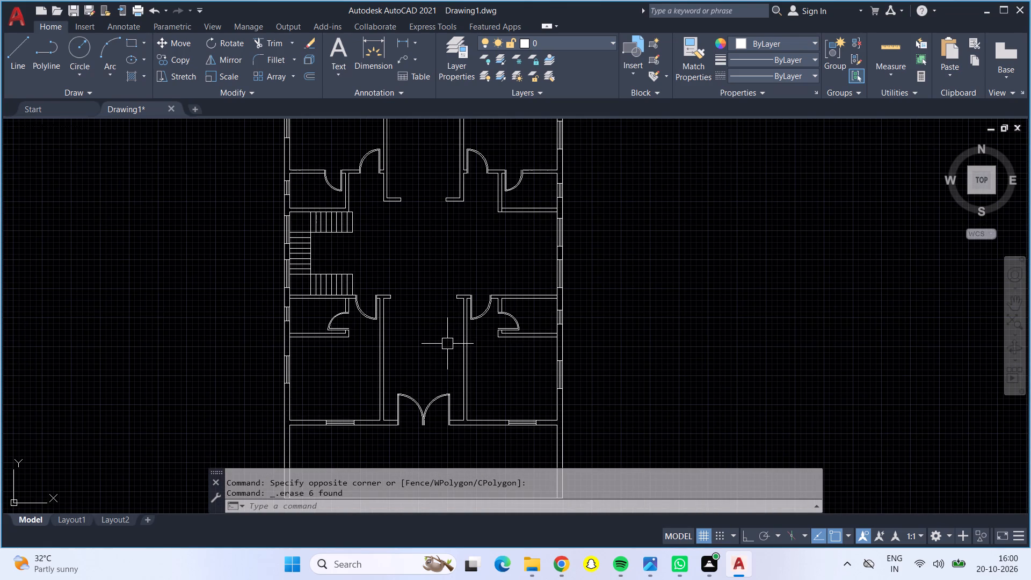
middle_drag(446, 344, 459, 233)
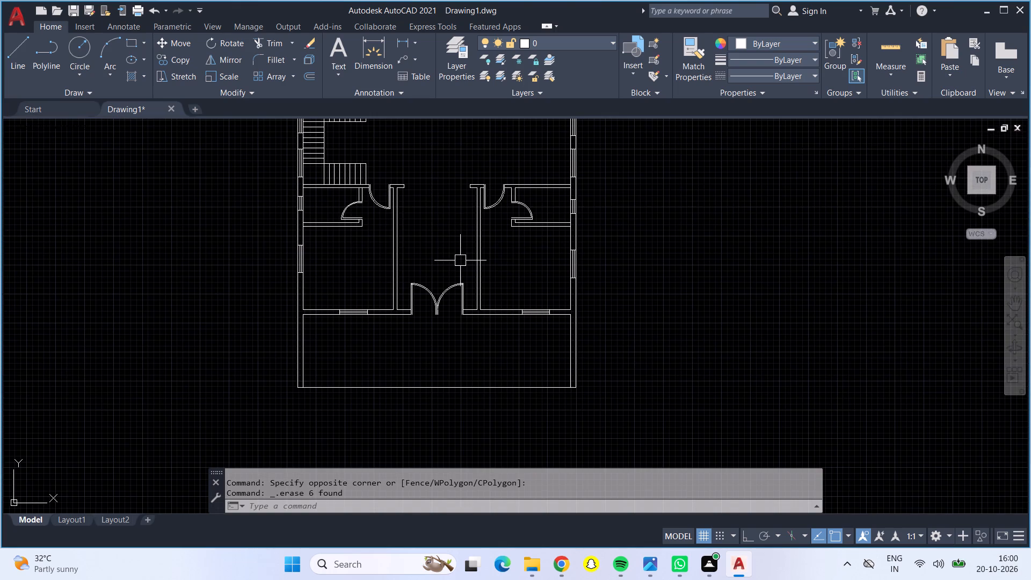
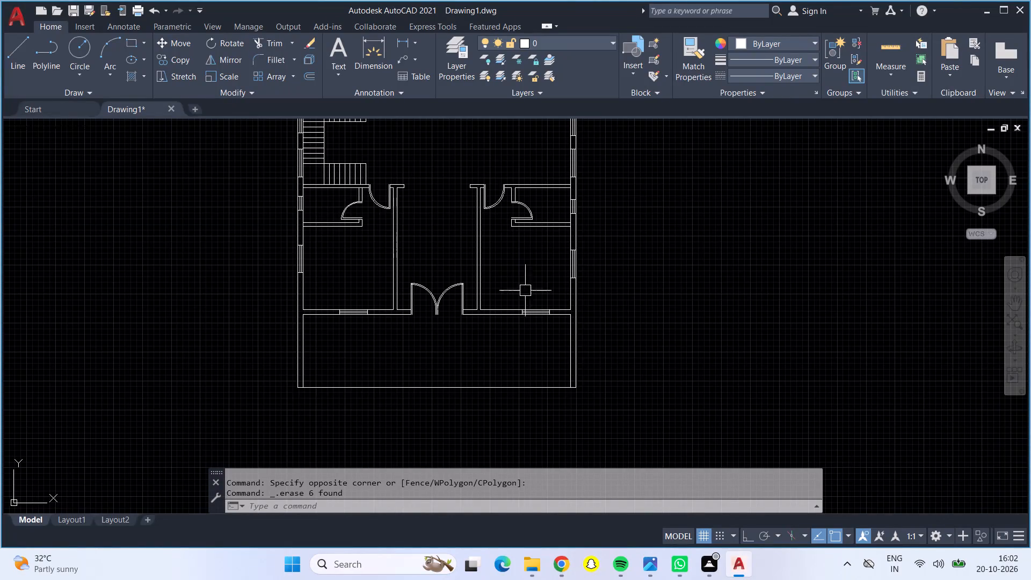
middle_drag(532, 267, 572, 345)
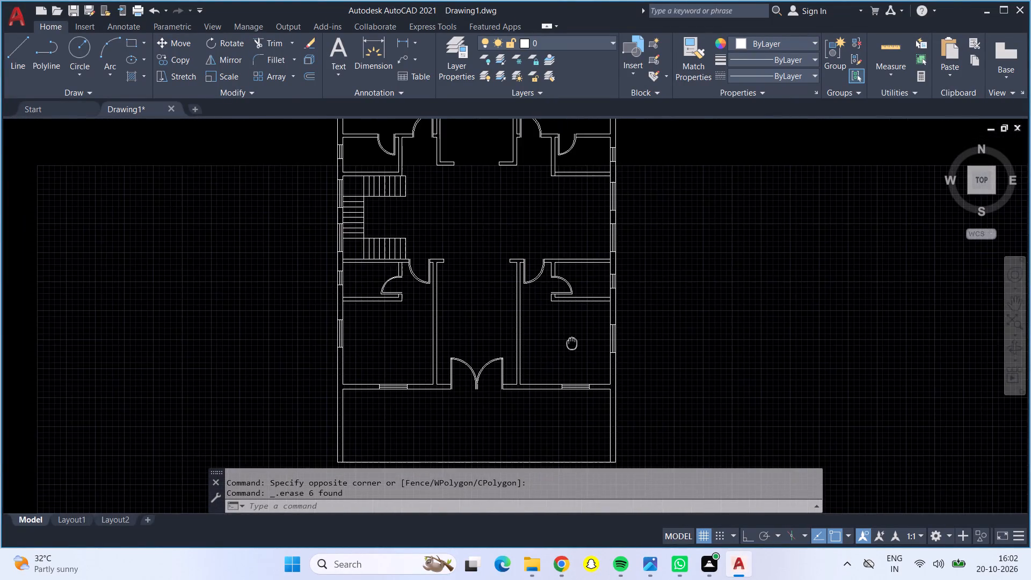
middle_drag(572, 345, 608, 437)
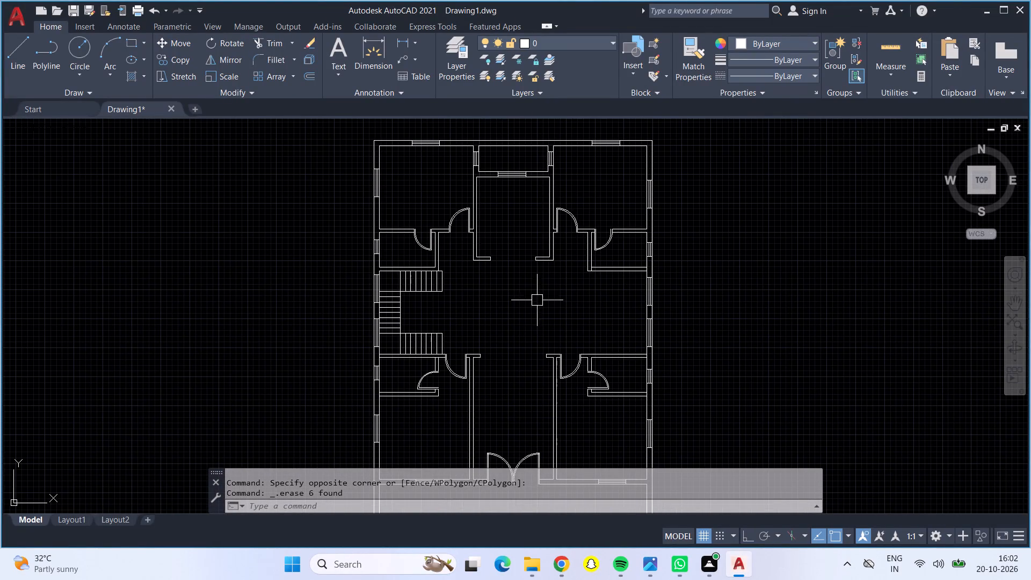
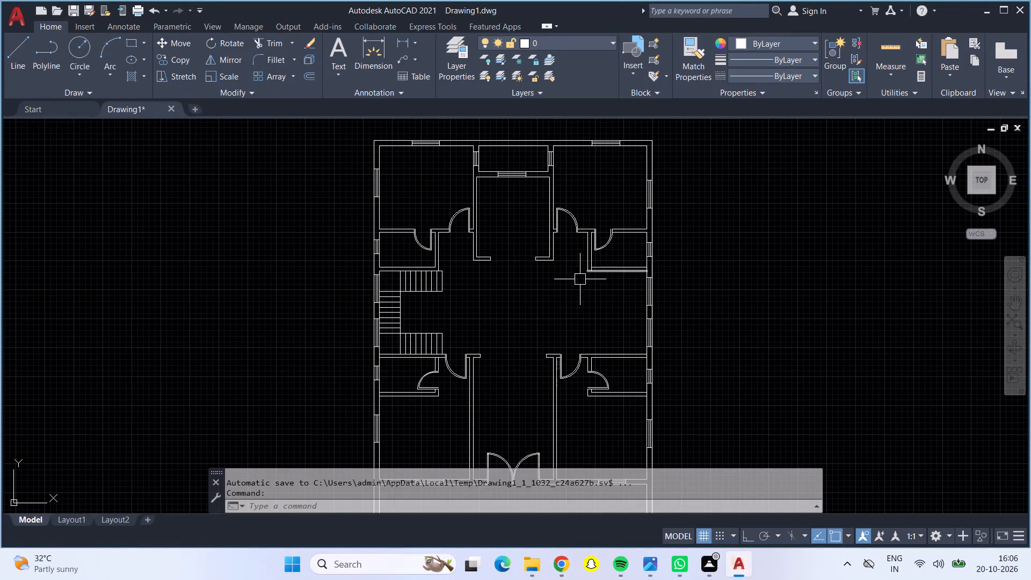
Examine the windows and walls around the central hall, the staircase and the adjoining small rooms.
middle_drag(545, 313, 547, 277)
key(Escape)
key(Escape)
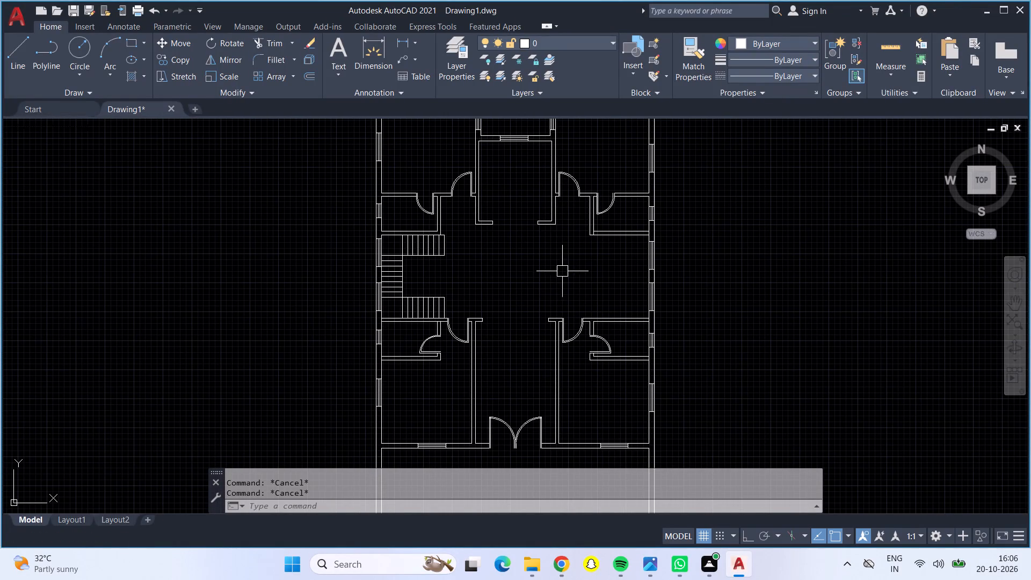
scroll(654, 271, up, 2)
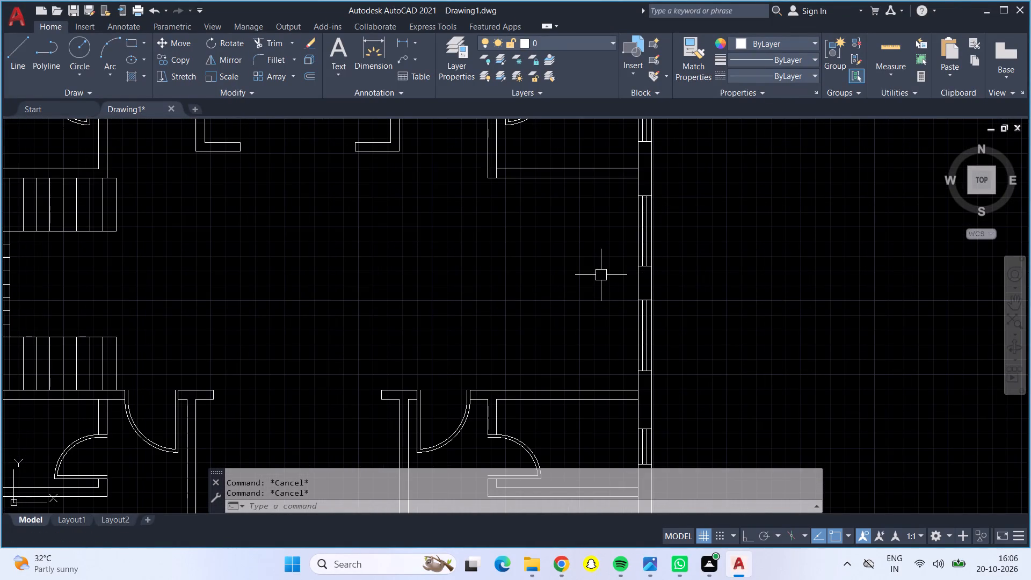
scroll(601, 281, down, 1)
middle_drag(587, 285, 659, 340)
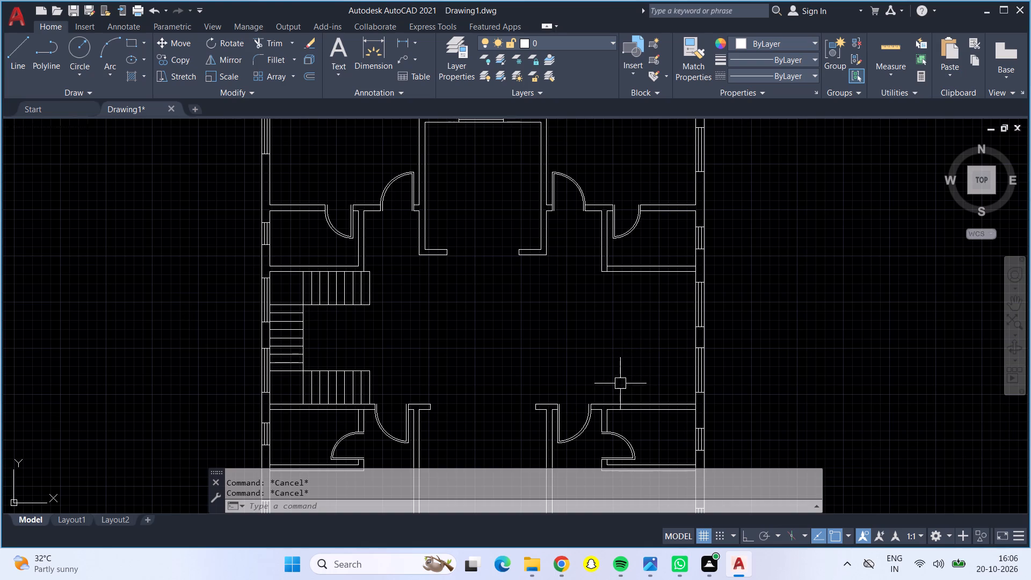
middle_drag(578, 337, 577, 314)
scroll(578, 337, up, 1)
scroll(577, 314, down, 1)
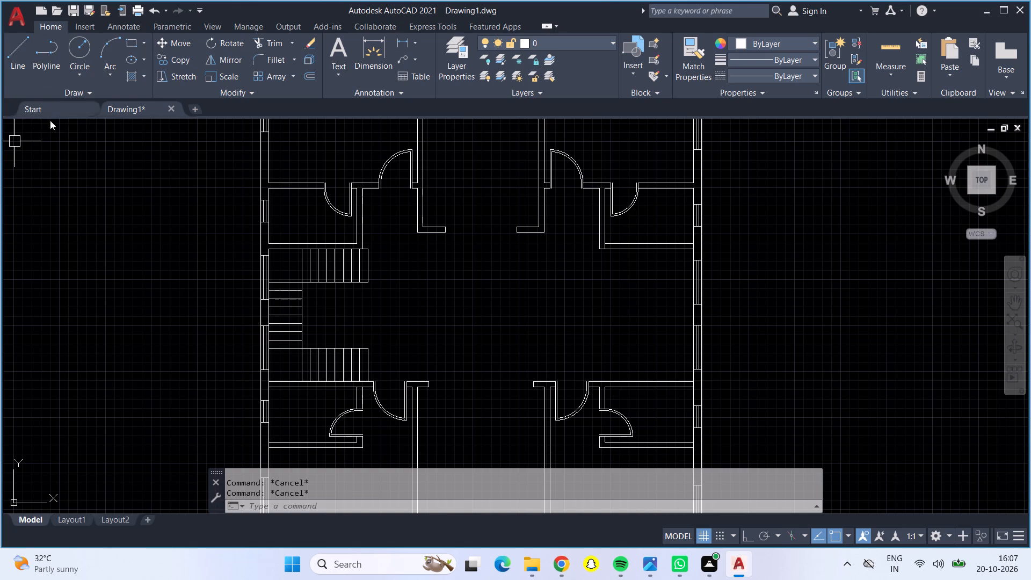
Add a centred multiline text label "W" with 9" text height in the empty space west of the plan.
click(332, 50)
click(103, 182)
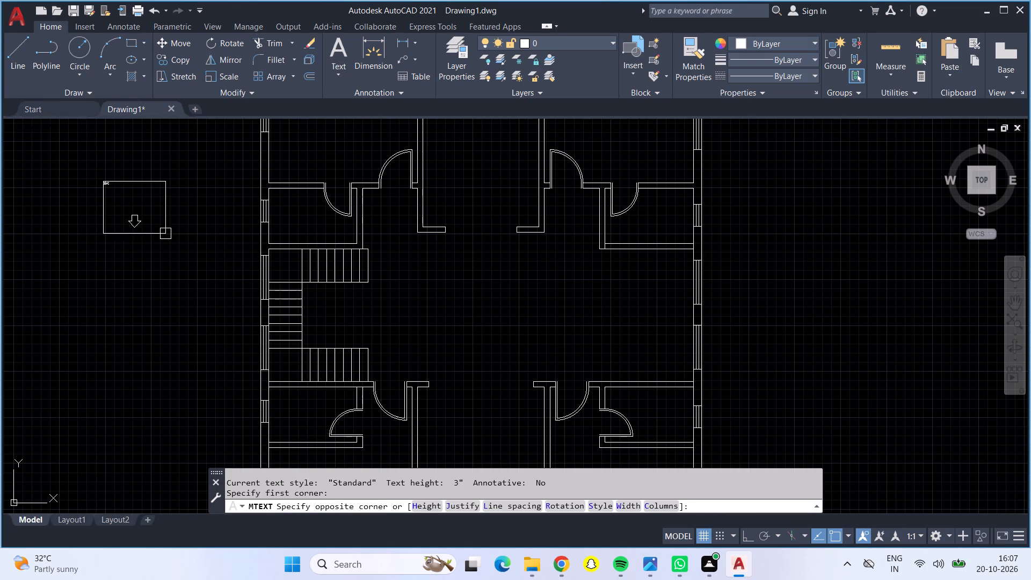
click(149, 245)
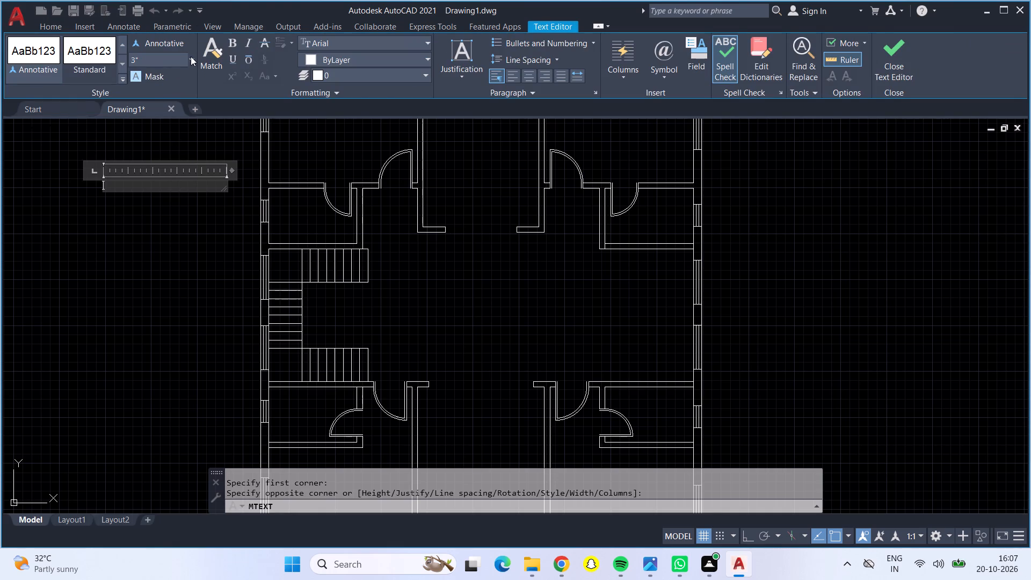
click(173, 55)
key(BackSpace)
text(9")
key(Return)
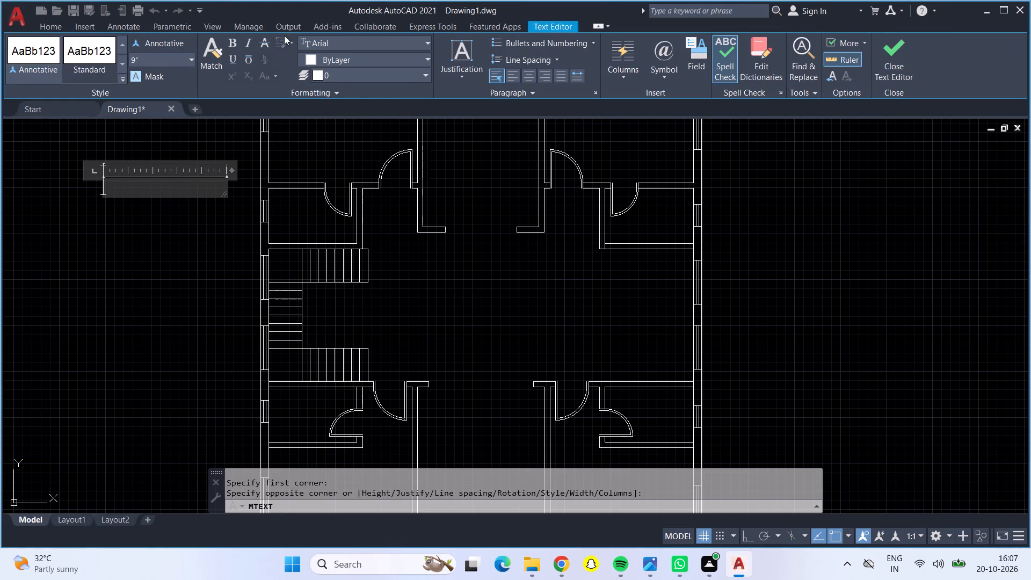
click(530, 79)
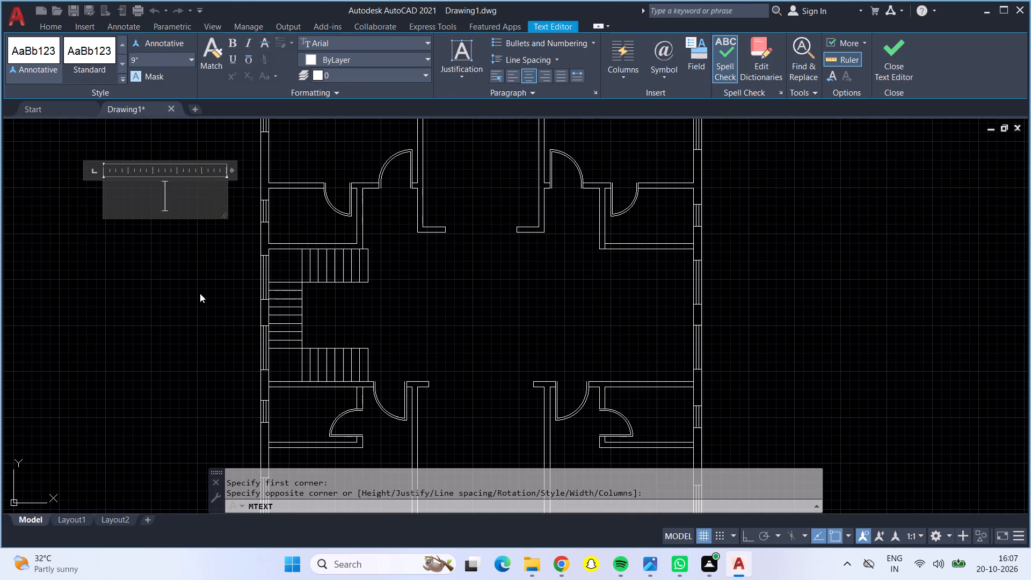
key(ctrl+w)
text(QW)
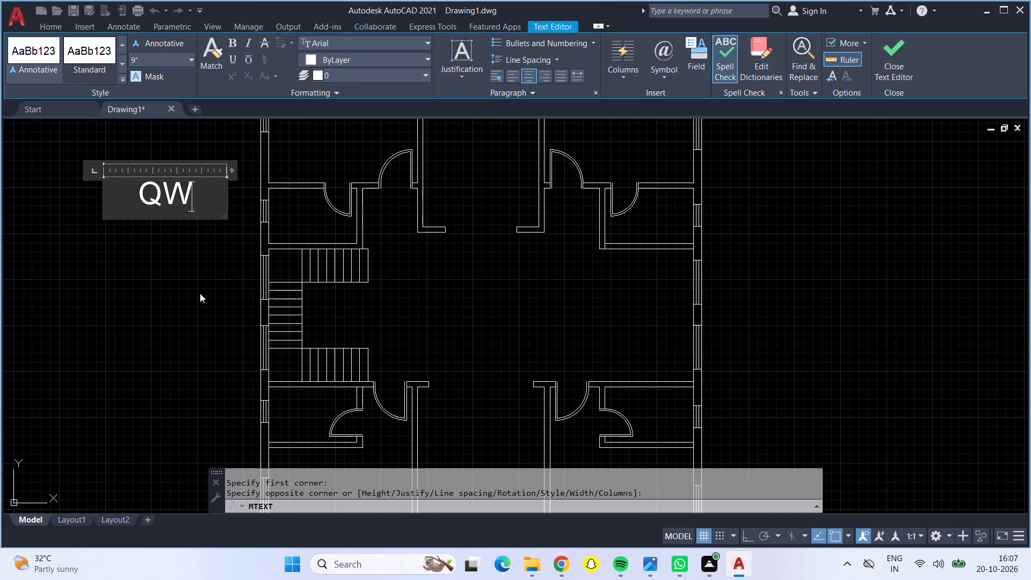
key(BackSpace)
key(BackSpace)
key(w)
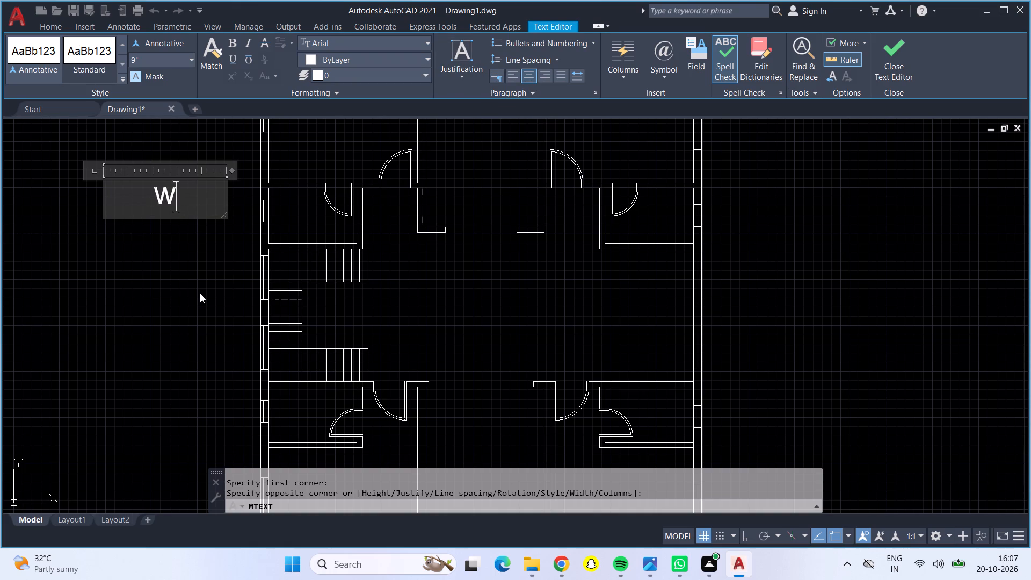
drag(155, 294, 157, 304)
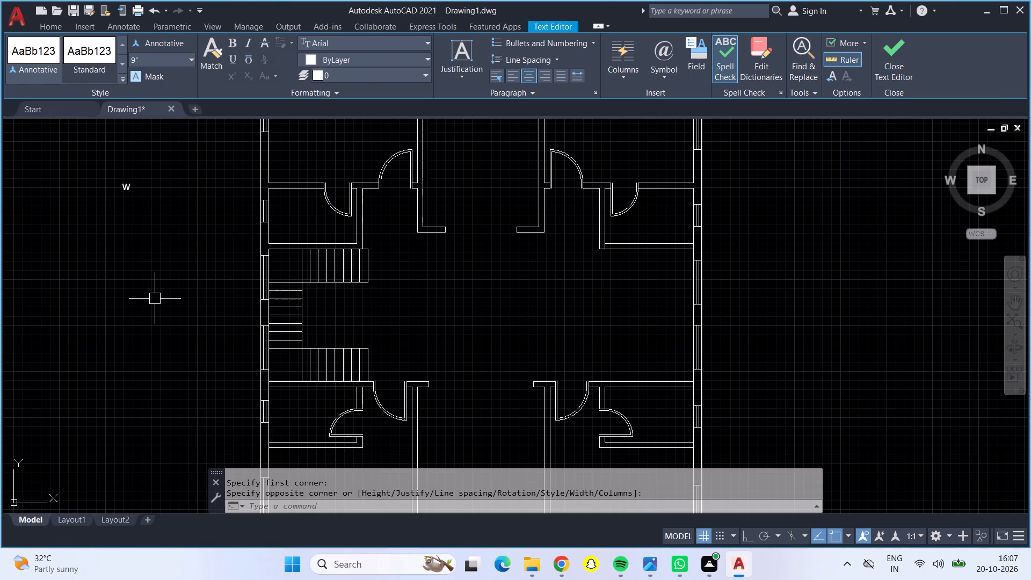
Copy the W label to the outer side of the two west wall windows beside the staircase.
click(124, 184)
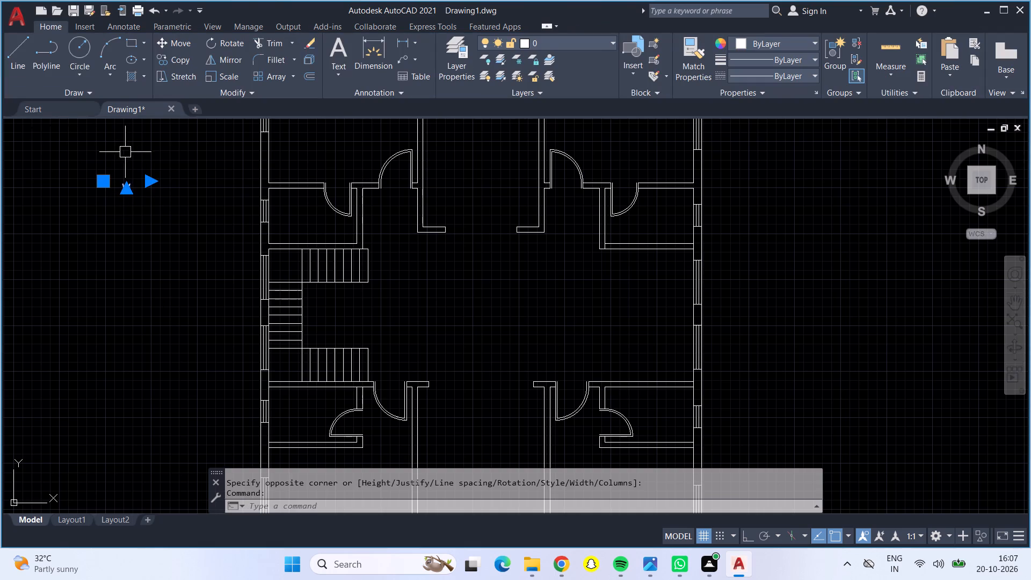
click(173, 62)
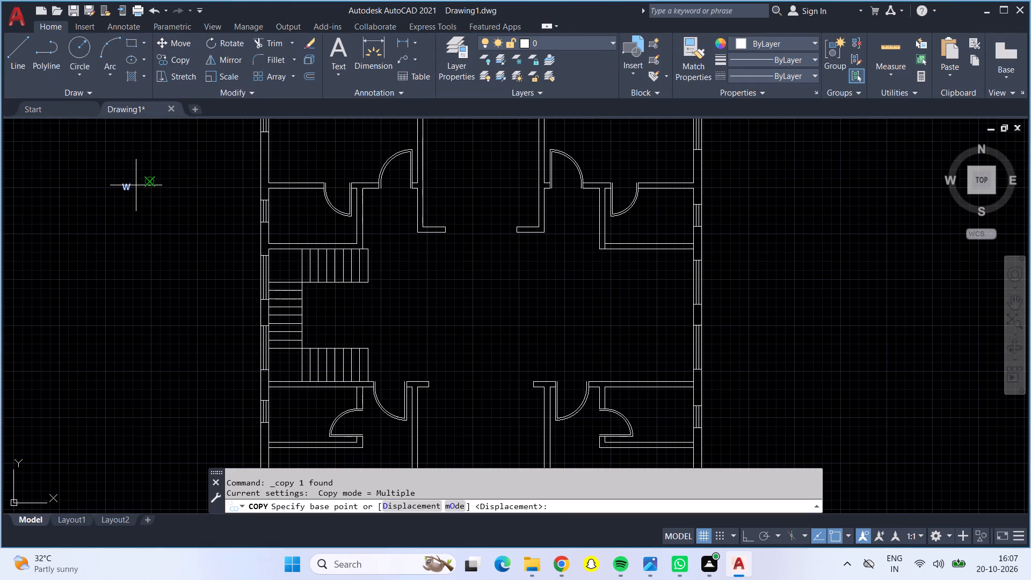
click(125, 190)
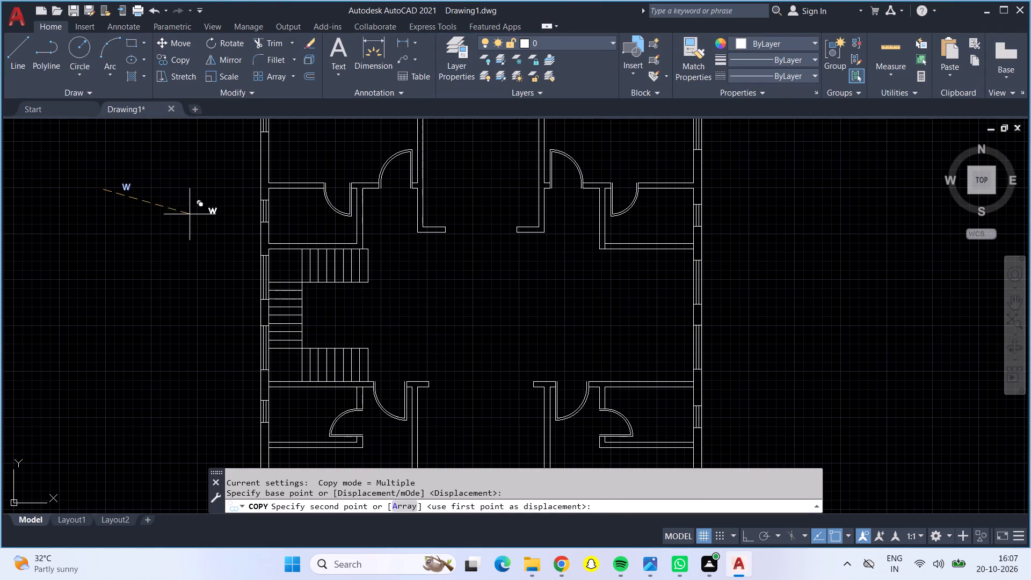
scroll(220, 220, up, 2)
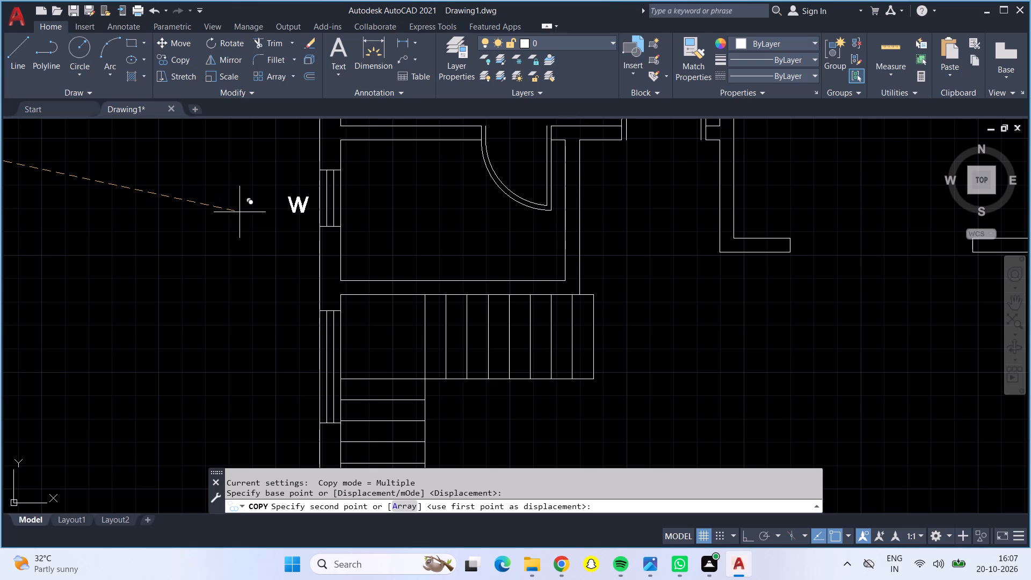
click(244, 373)
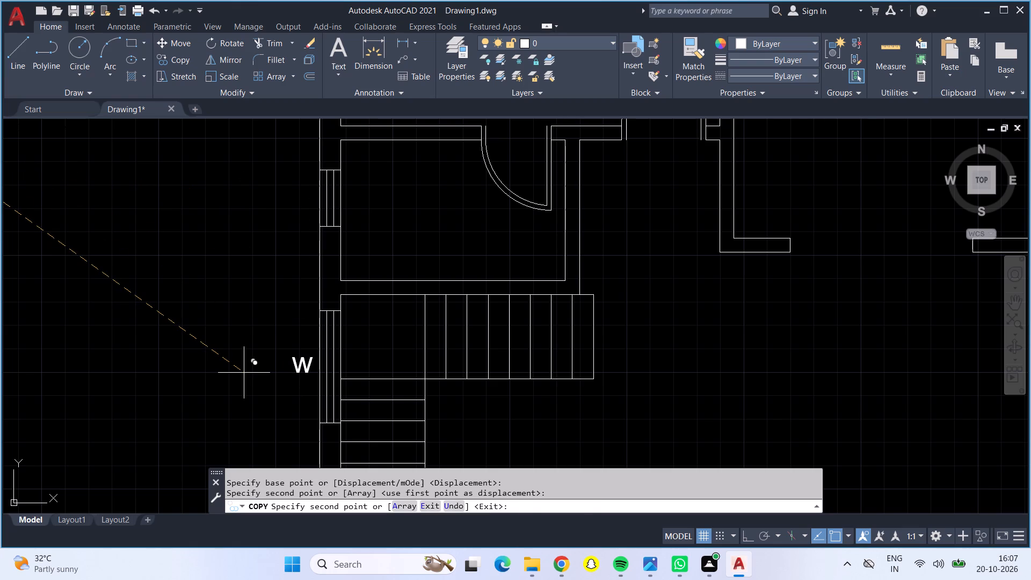
scroll(244, 373, down, 1)
middle_drag(242, 390, 235, 282)
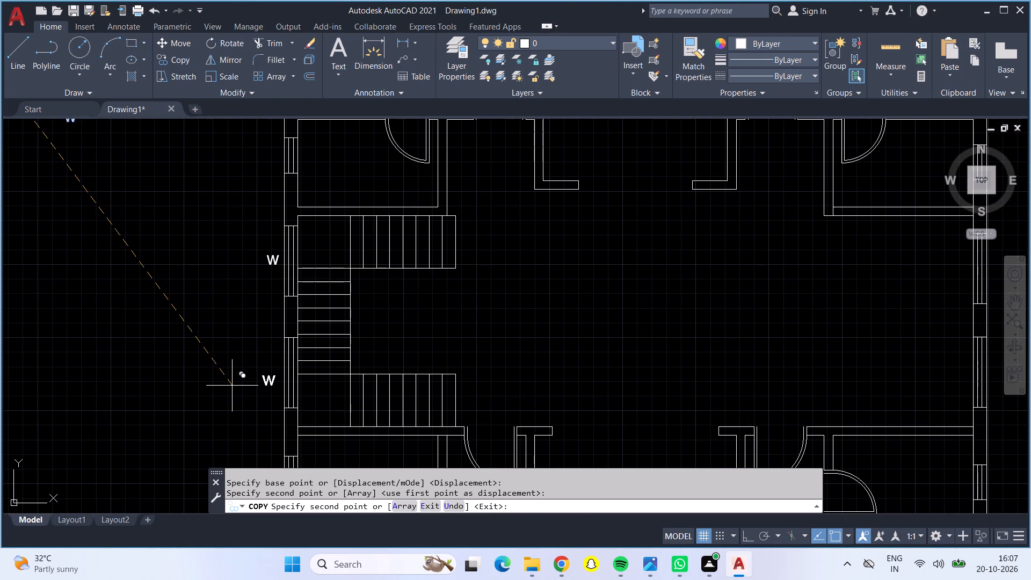
scroll(232, 386, up, 3)
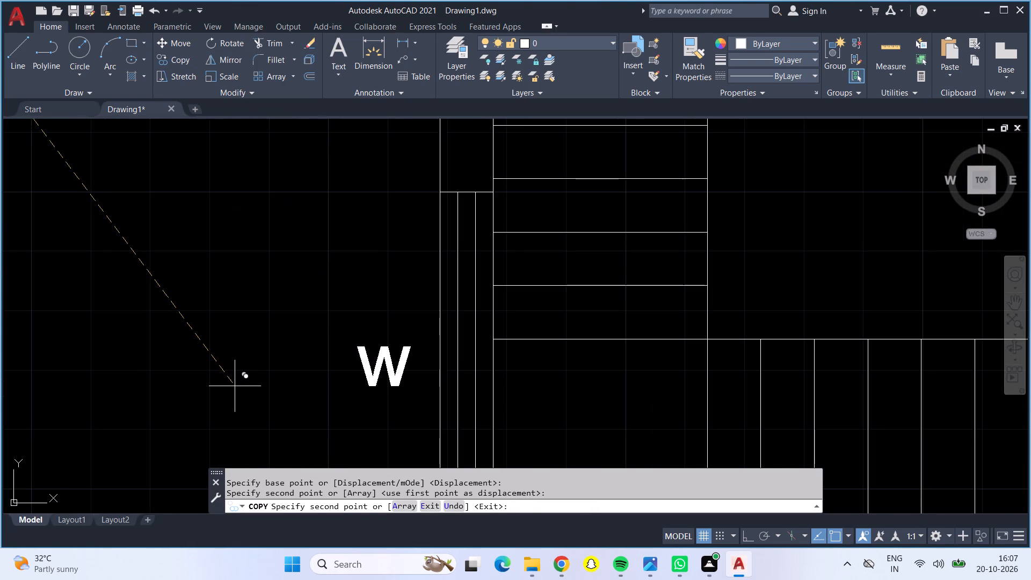
scroll(250, 395, down, 1)
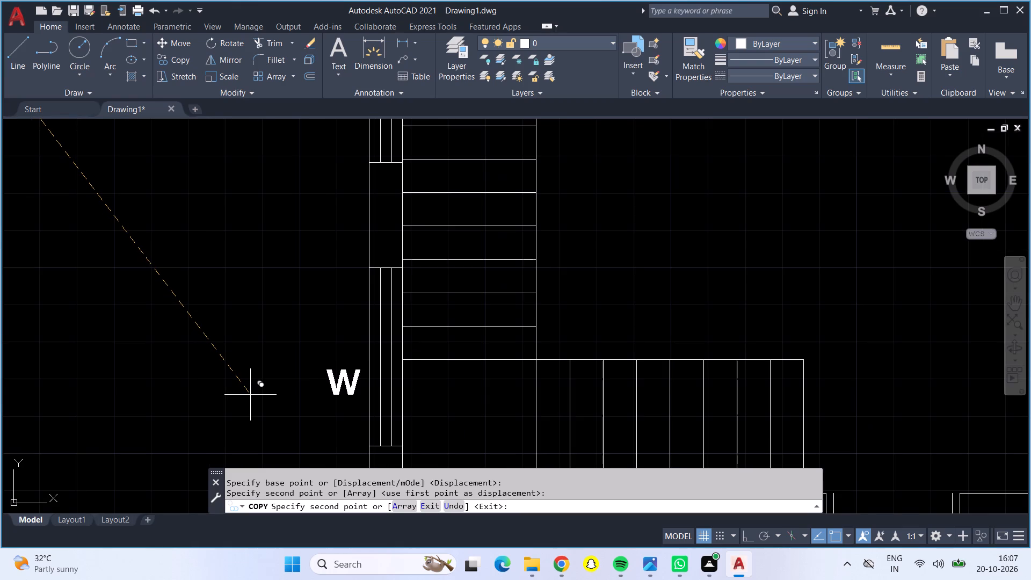
click(248, 376)
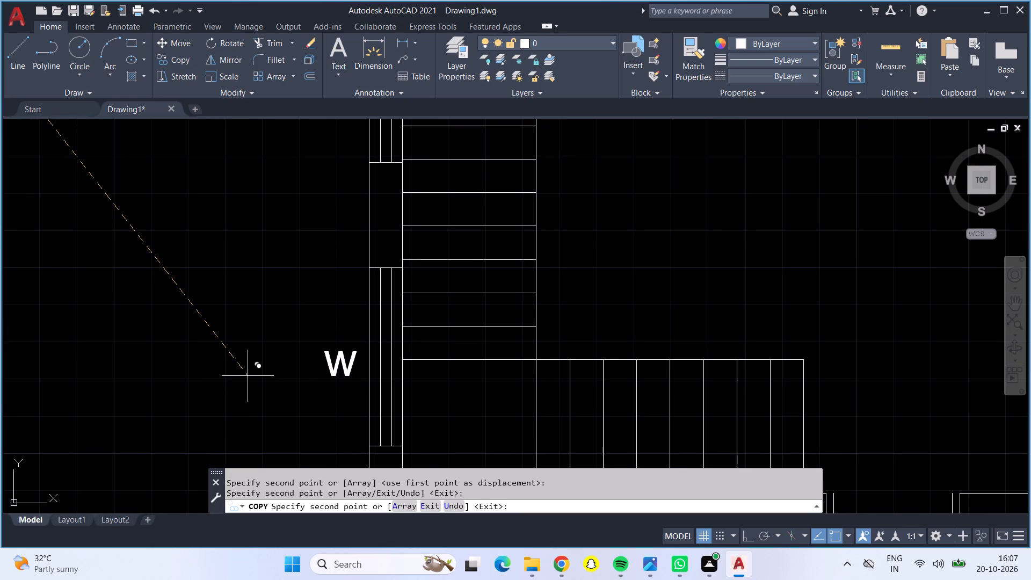
Copy the W label to the outer side of the two east wall windows of the central hall.
scroll(249, 384, down, 3)
middle_drag(342, 374, 147, 334)
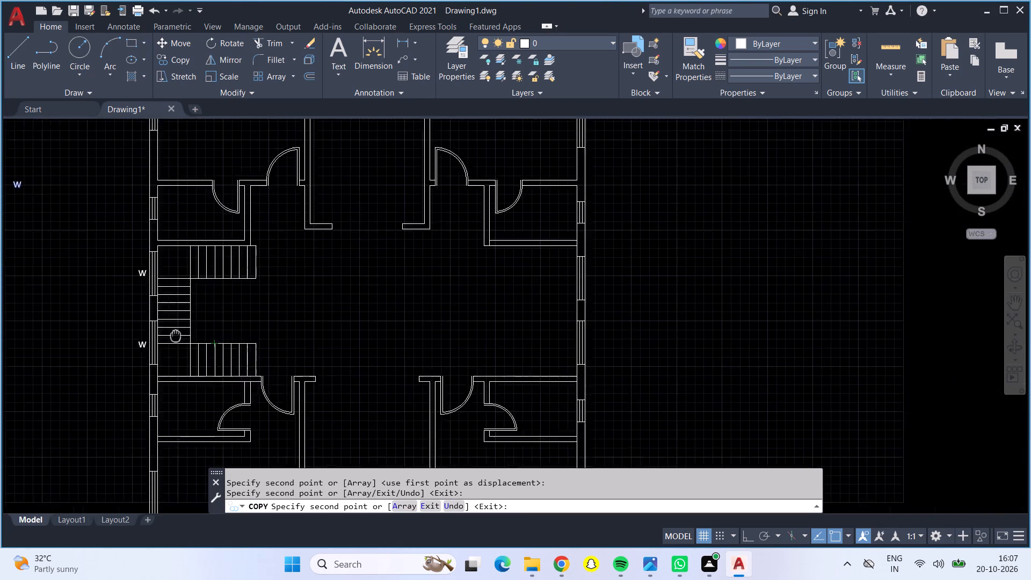
middle_drag(147, 334, 69, 328)
scroll(419, 349, up, 4)
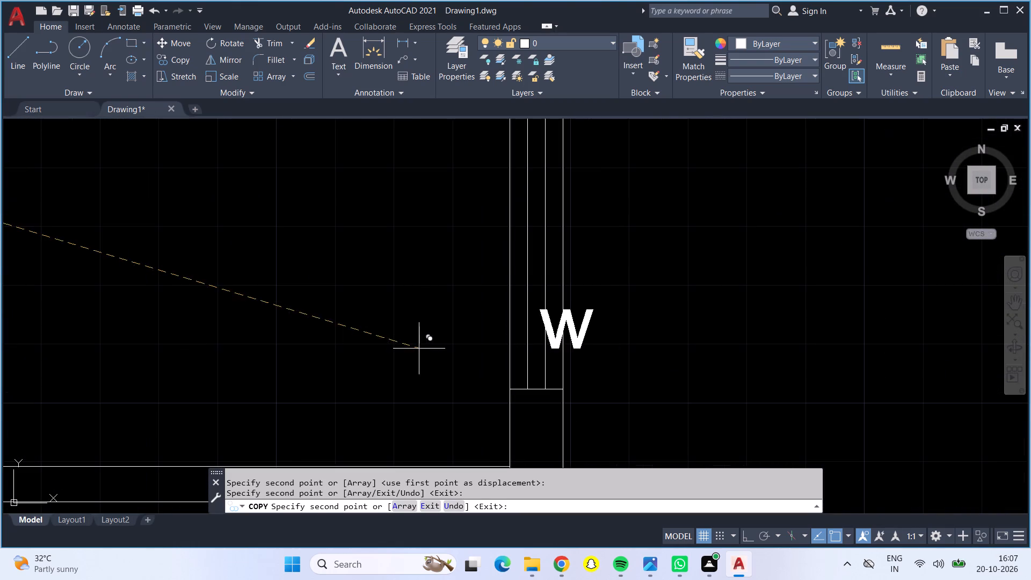
scroll(454, 244, down, 1)
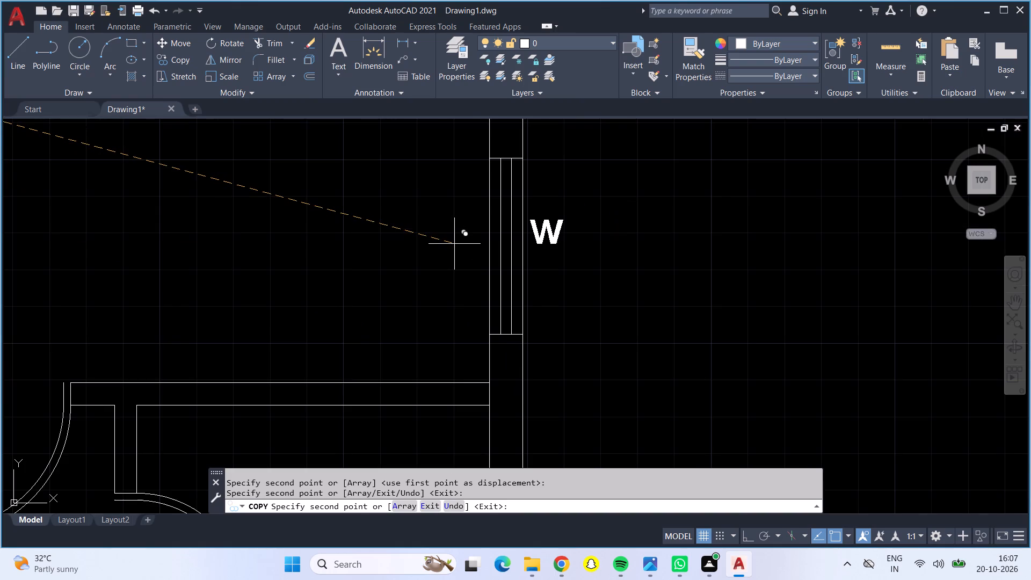
click(453, 261)
middle_drag(435, 238, 429, 318)
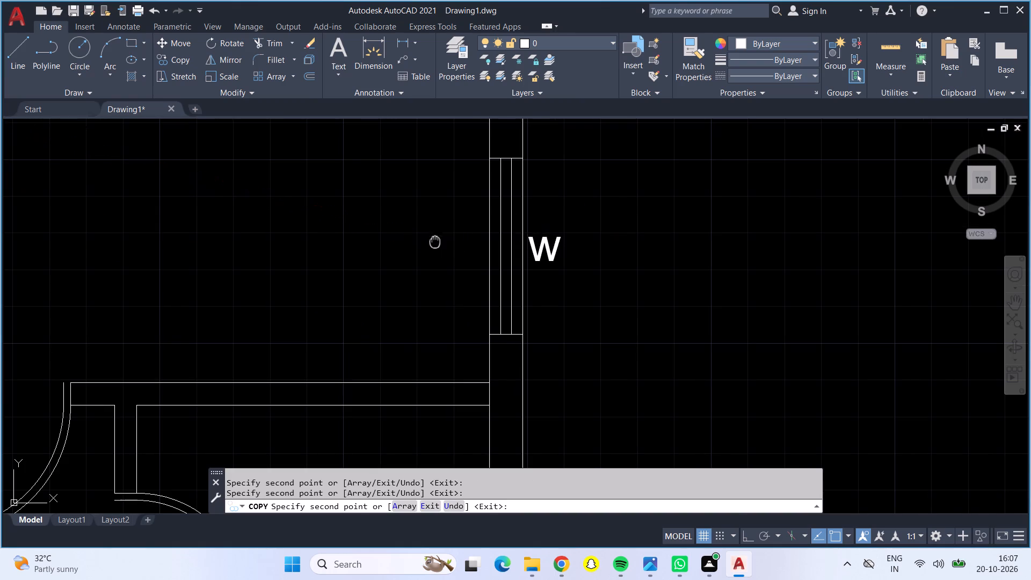
middle_drag(429, 318, 428, 418)
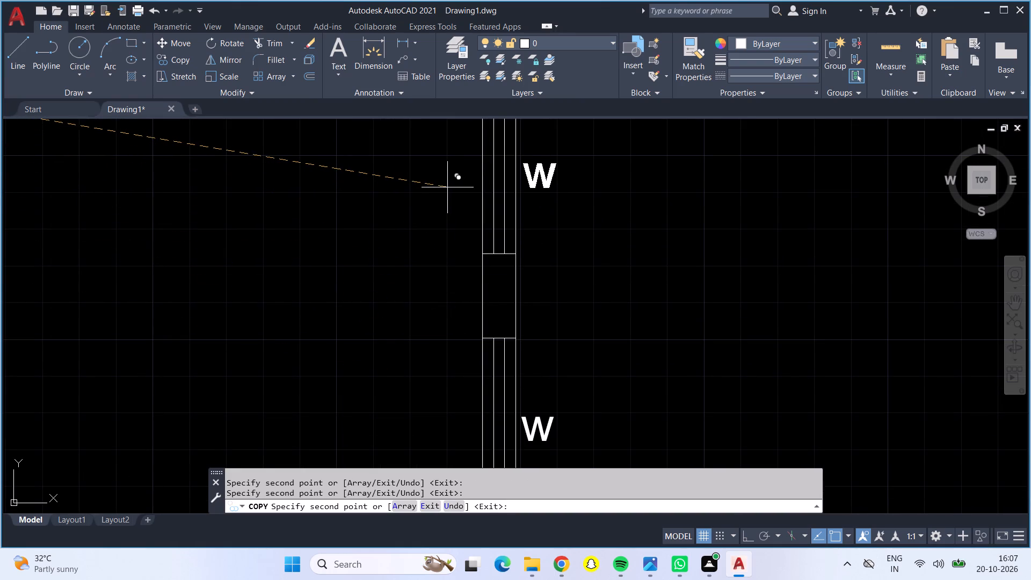
click(447, 187)
Copy the W label outside the southeast room's east wall window and its south wall window.
scroll(440, 195, down, 5)
scroll(447, 283, up, 5)
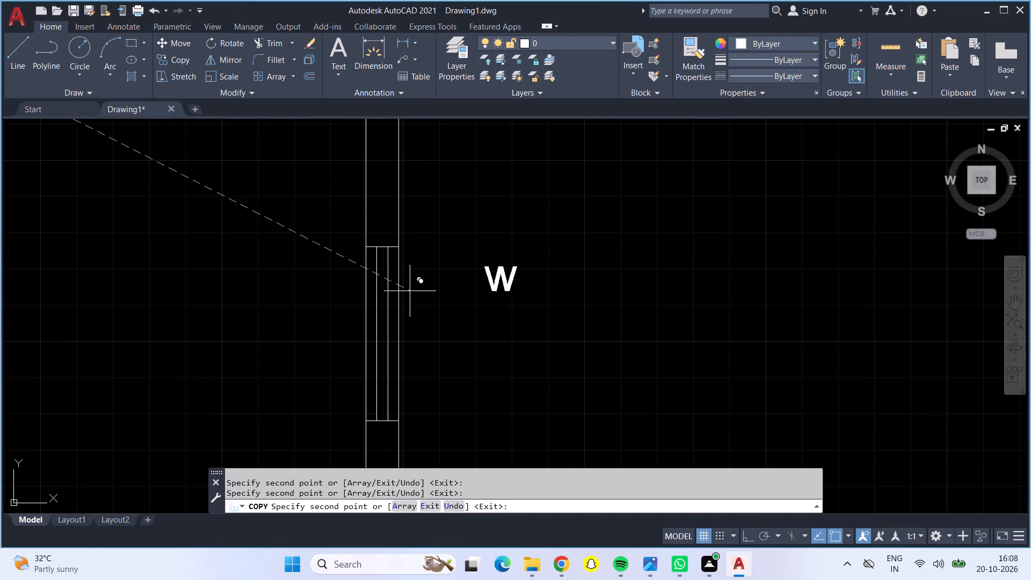
click(330, 345)
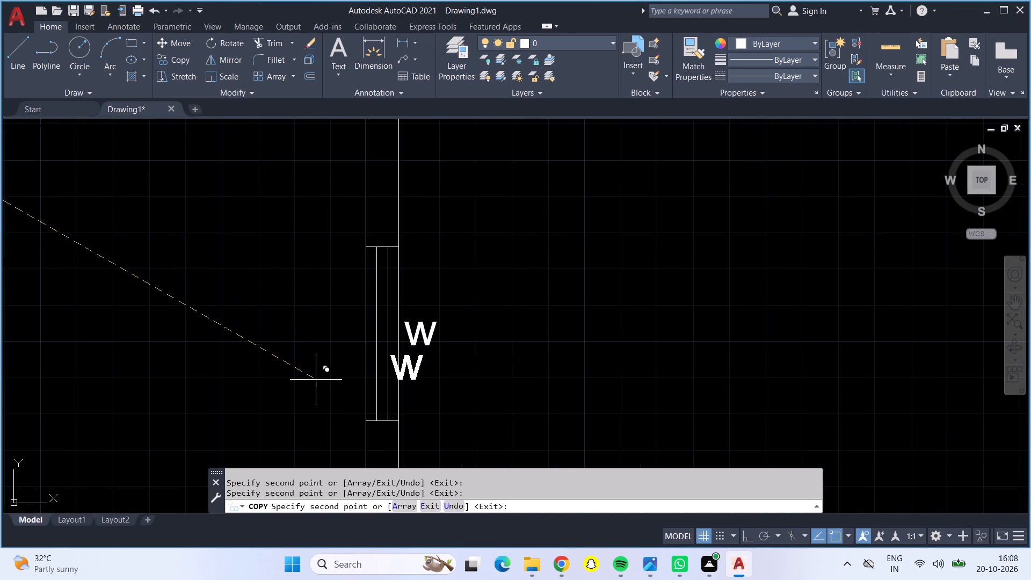
middle_drag(316, 384, 344, 130)
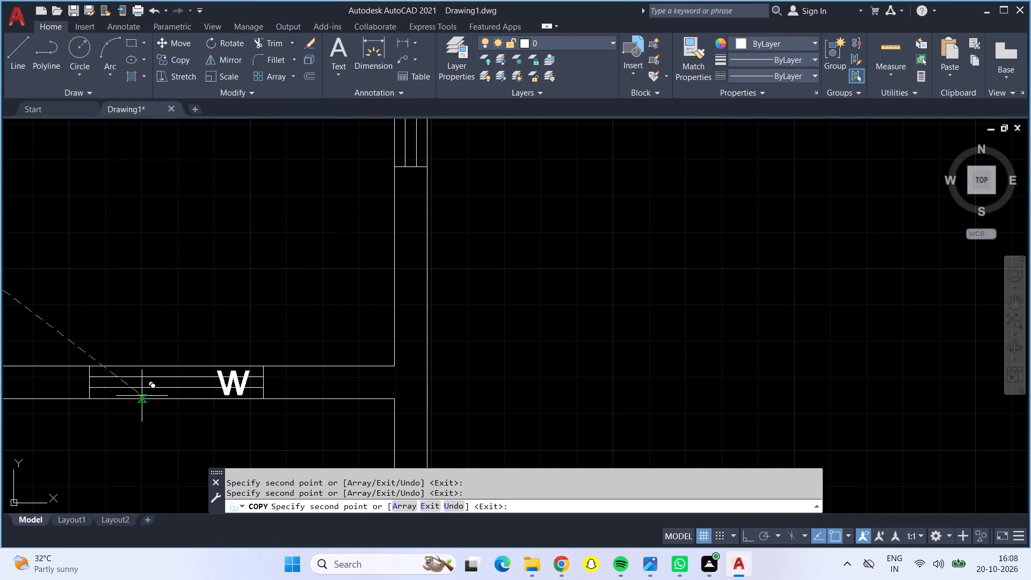
click(92, 431)
Copy the W label to the outer side of the northeast room's east wall window.
scroll(89, 394, down, 3)
middle_drag(90, 351, 247, 482)
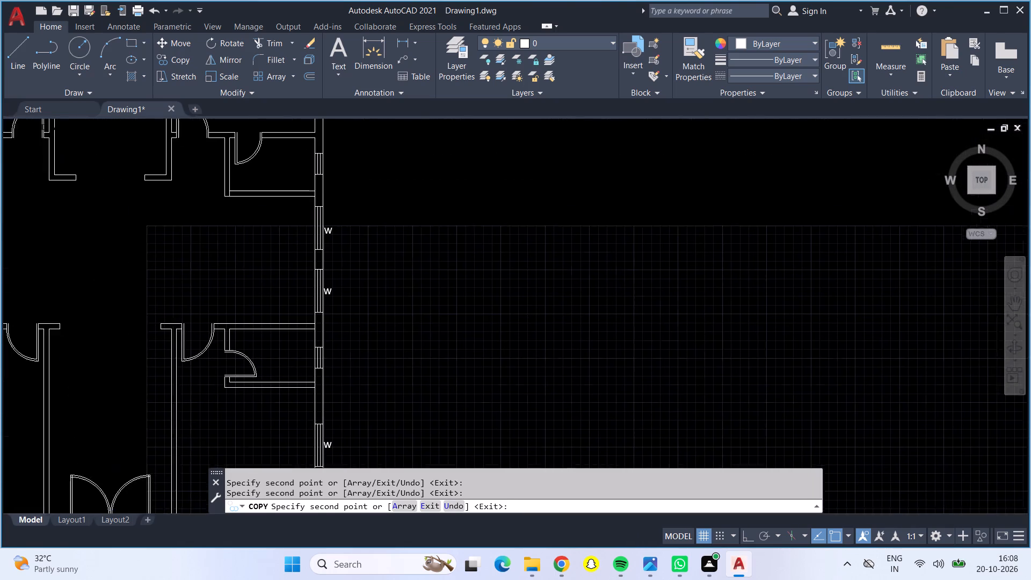
middle_drag(247, 482, 247, 483)
middle_drag(265, 267, 221, 479)
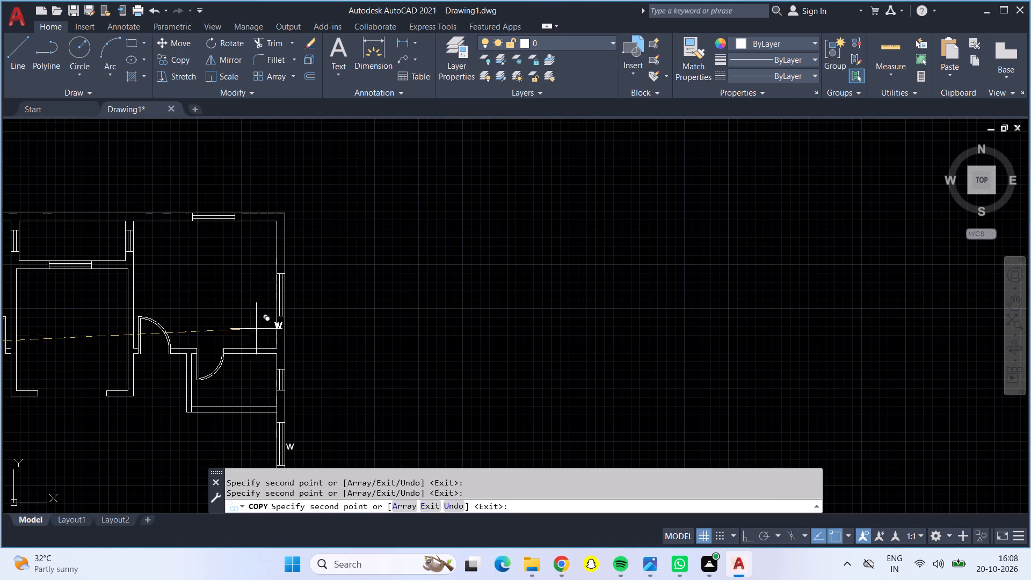
scroll(281, 299, up, 5)
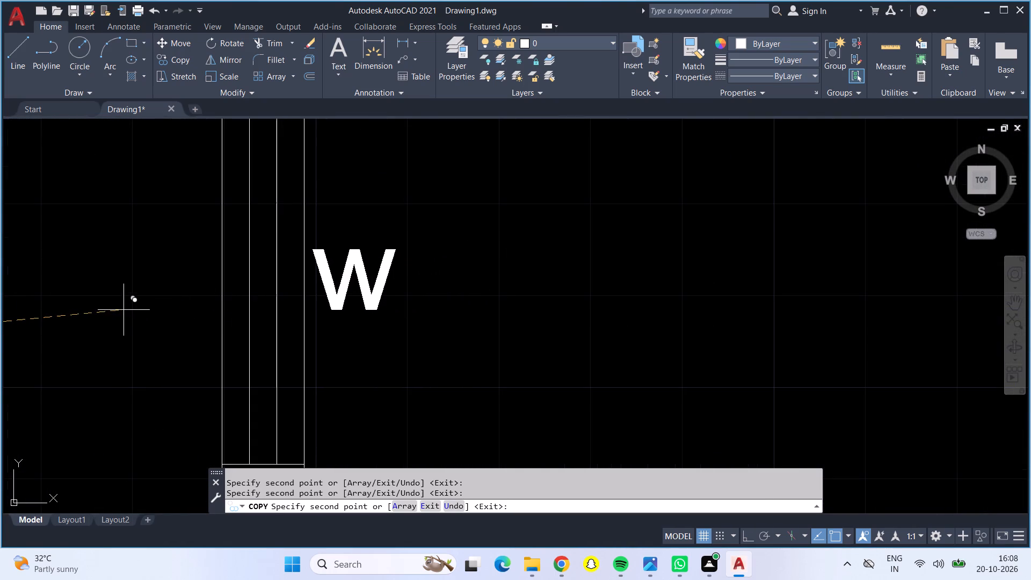
click(133, 313)
Copy the W label to just above the northeast room's north wall window.
scroll(133, 313, down, 2)
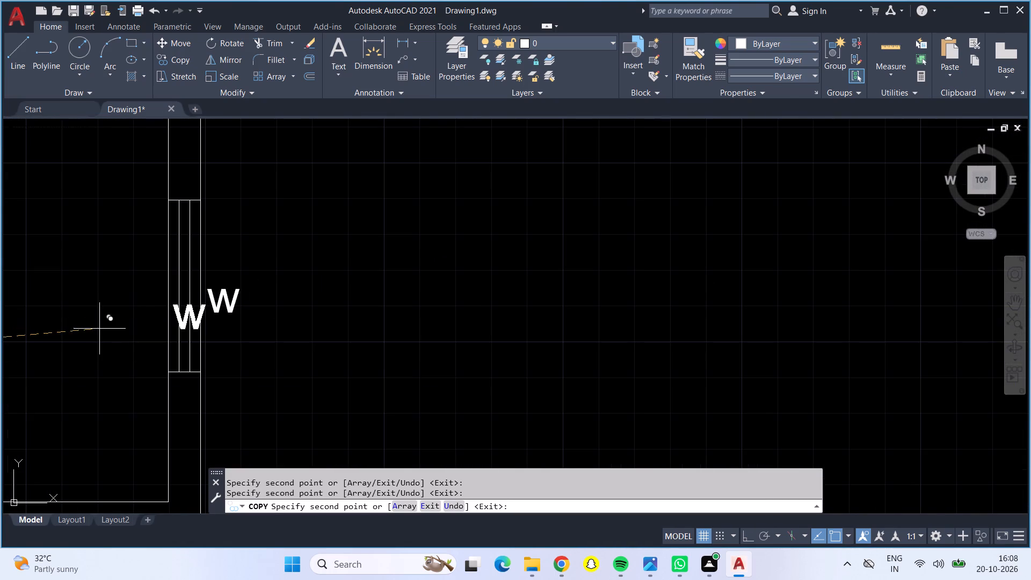
middle_drag(94, 332, 302, 536)
middle_drag(120, 241, 125, 246)
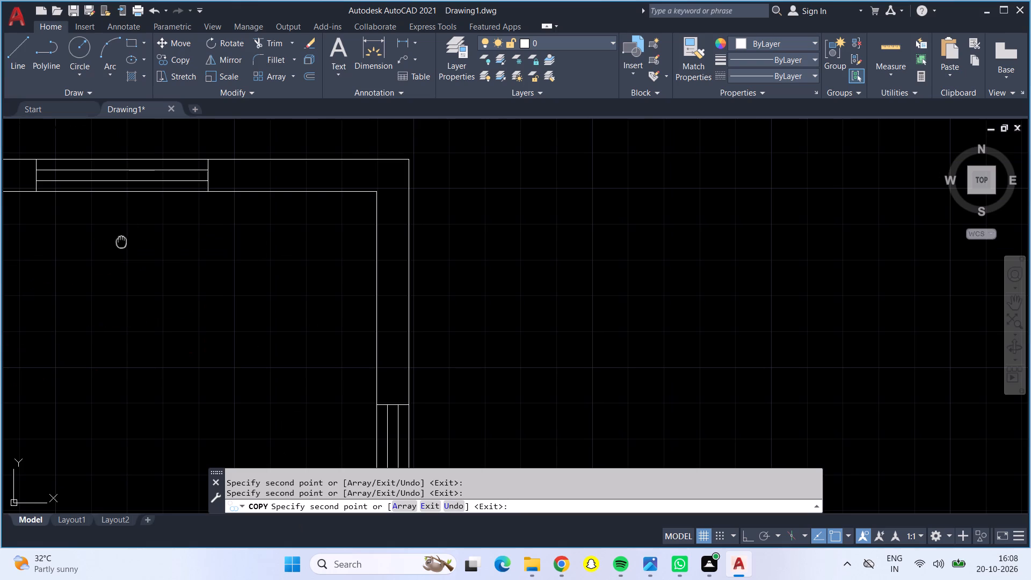
middle_drag(125, 246, 328, 435)
scroll(237, 342, up, 1)
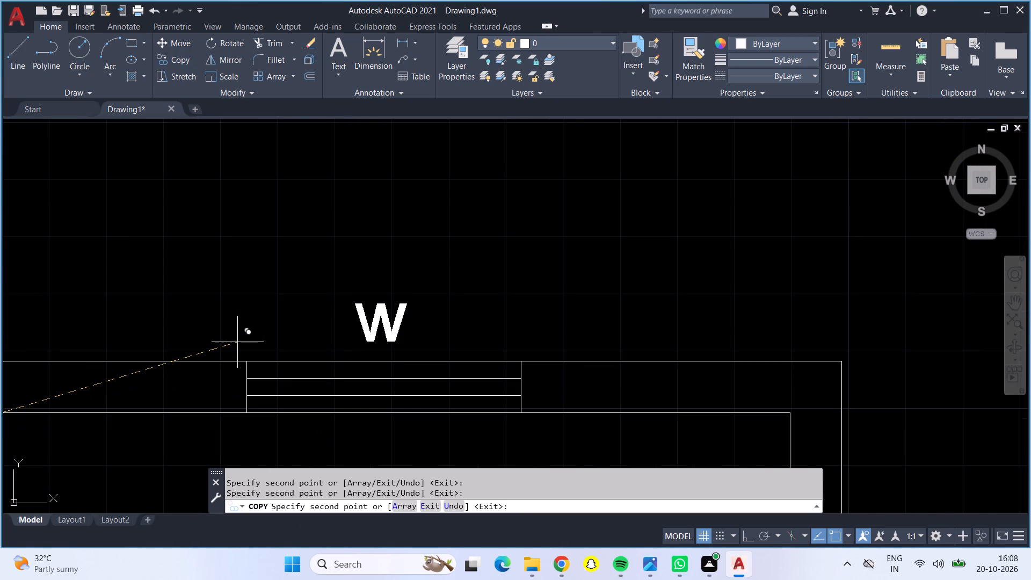
click(231, 349)
Copy the W label above the central room's north window and above the northwest room's north wall window.
scroll(236, 364, down, 2)
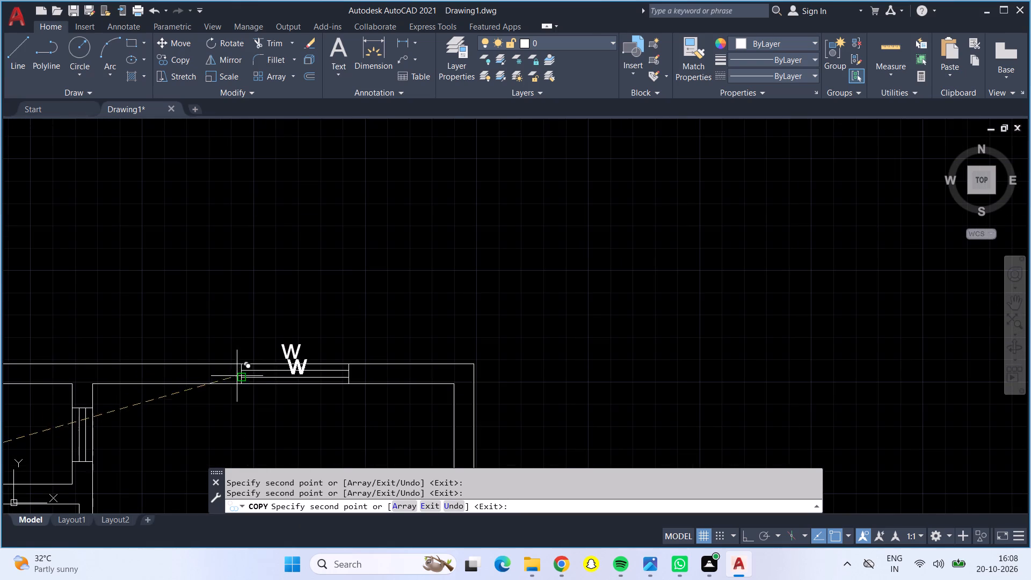
middle_drag(185, 432, 480, 386)
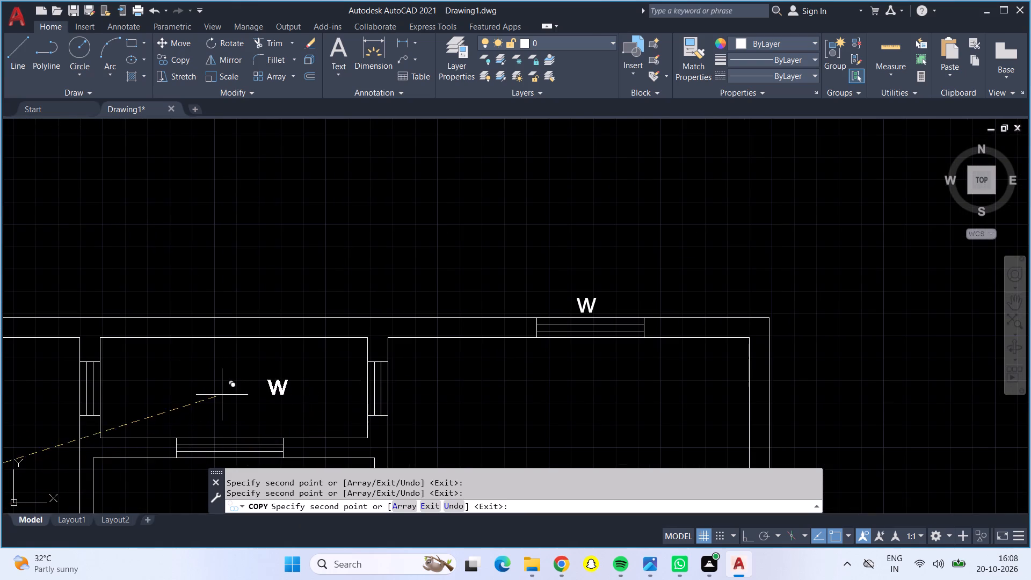
click(171, 432)
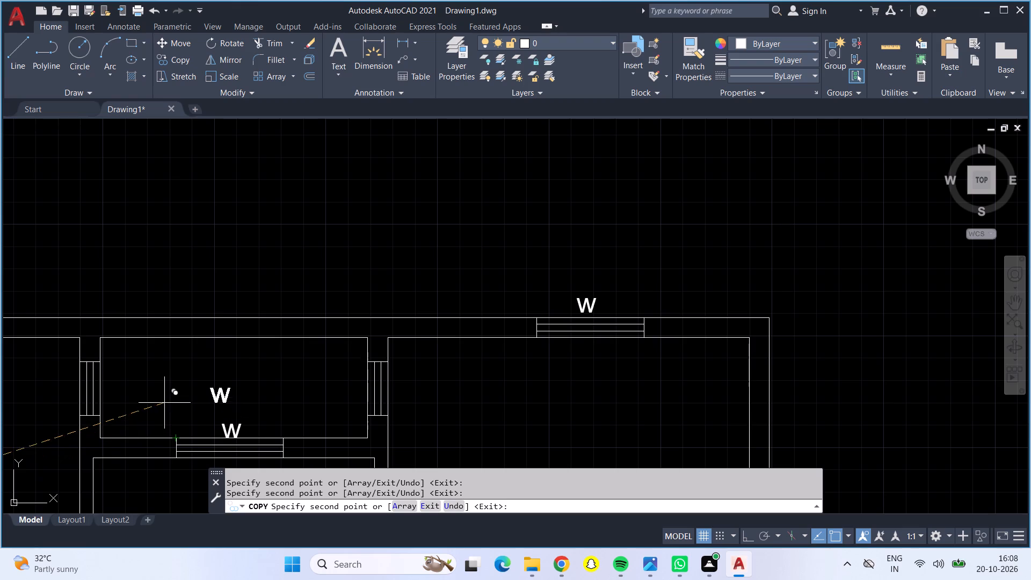
middle_drag(163, 401, 468, 402)
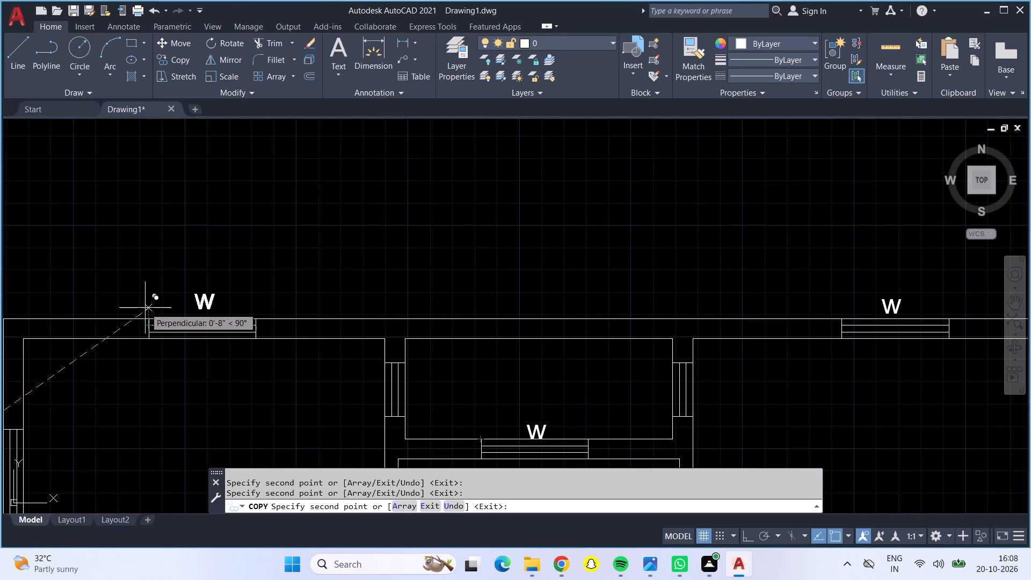
click(136, 307)
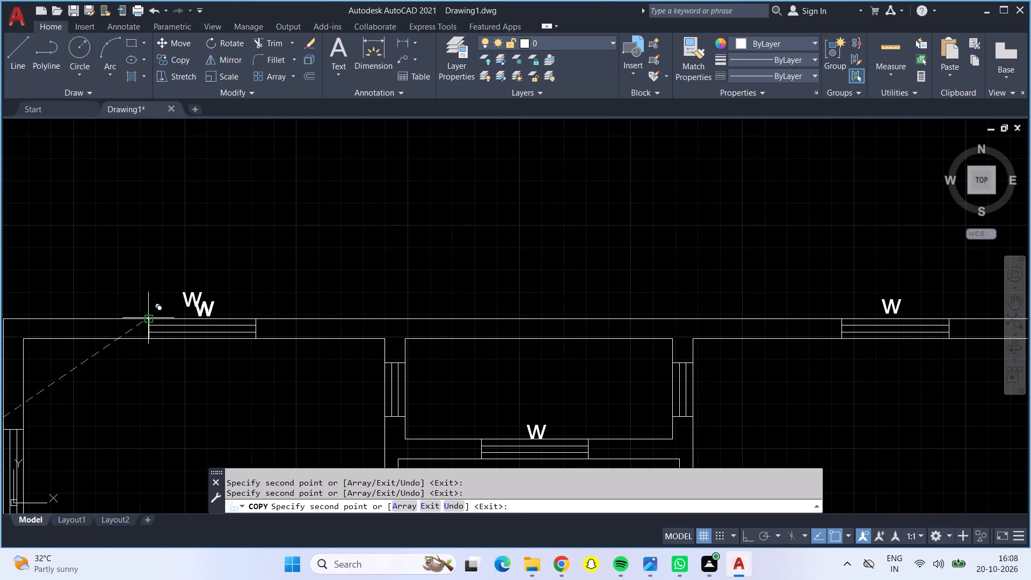
Copy the W label to the outer side of the west wall windows of the northwest and southwest rooms.
scroll(144, 397, down, 2)
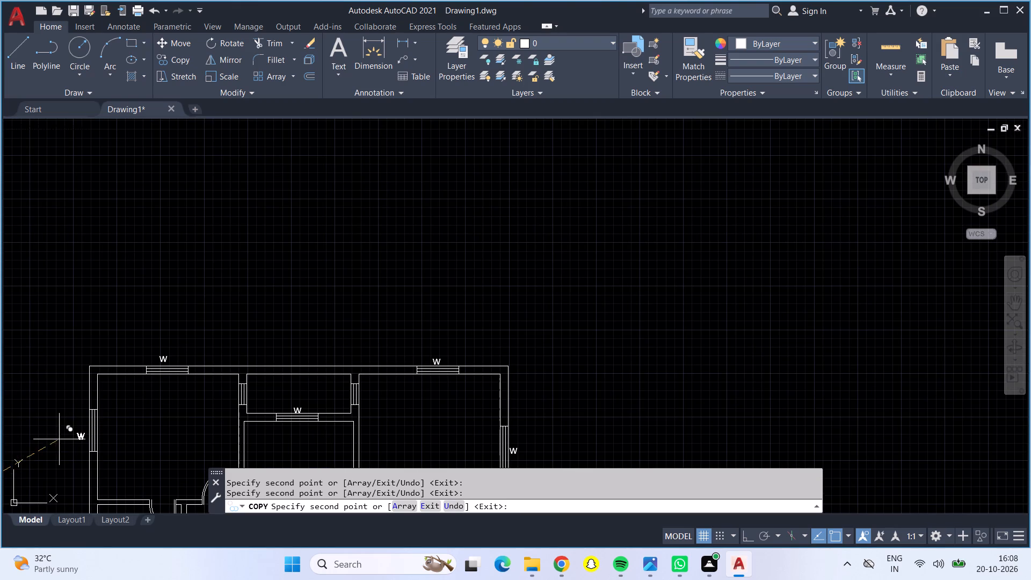
scroll(57, 440, up, 4)
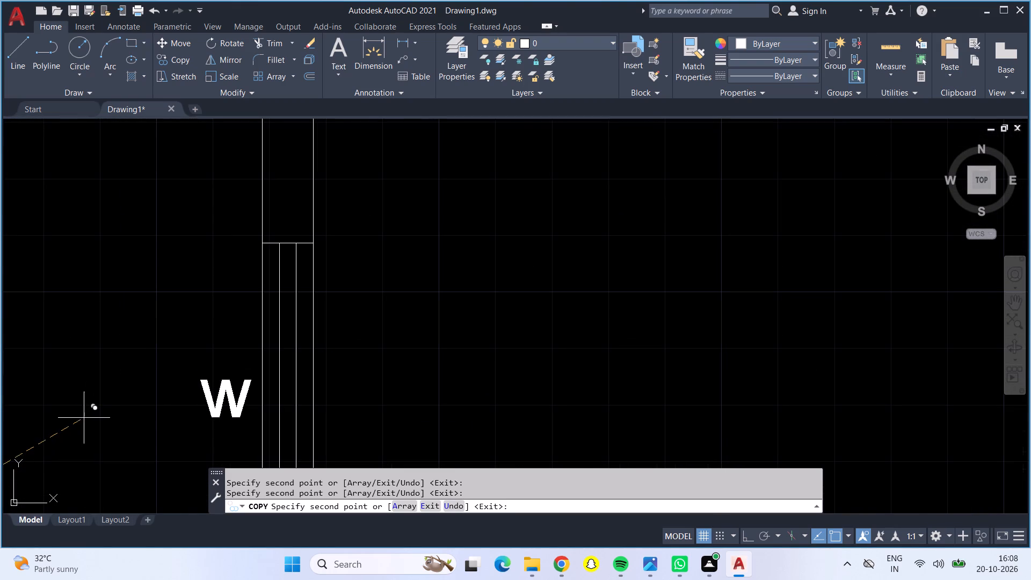
click(81, 418)
scroll(127, 407, down, 4)
middle_drag(192, 425, 222, 224)
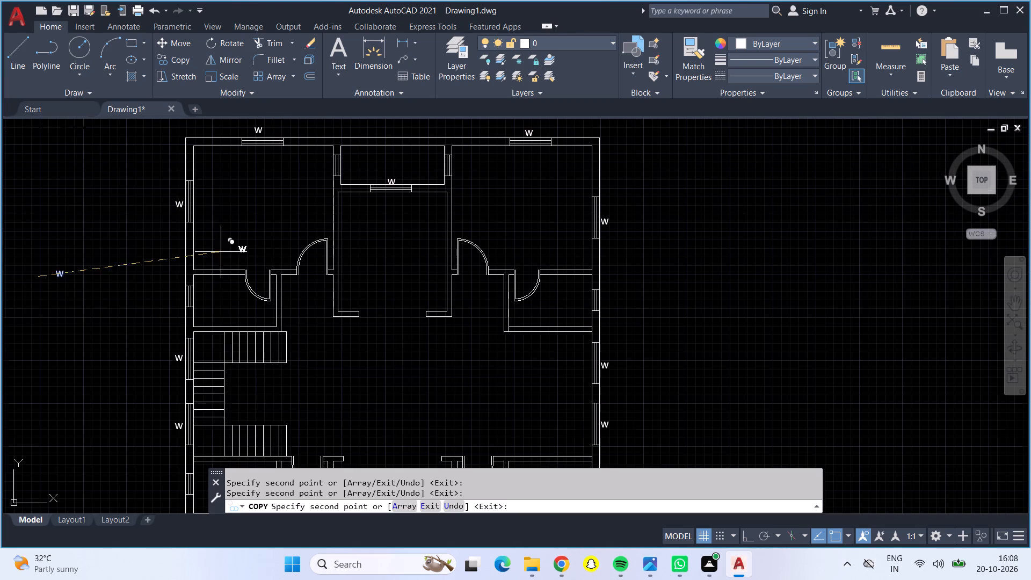
middle_drag(304, 421, 347, 126)
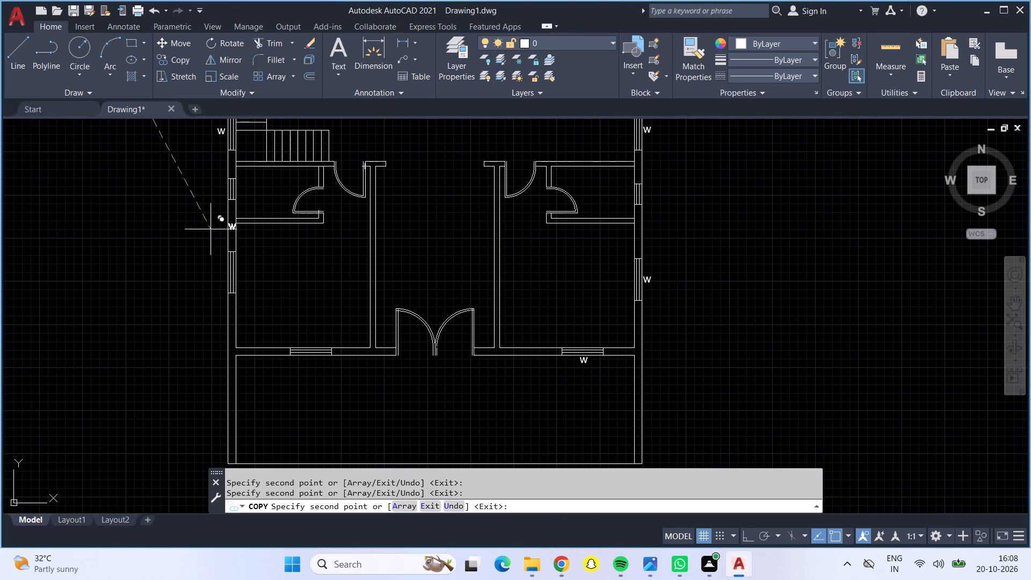
scroll(201, 262, up, 5)
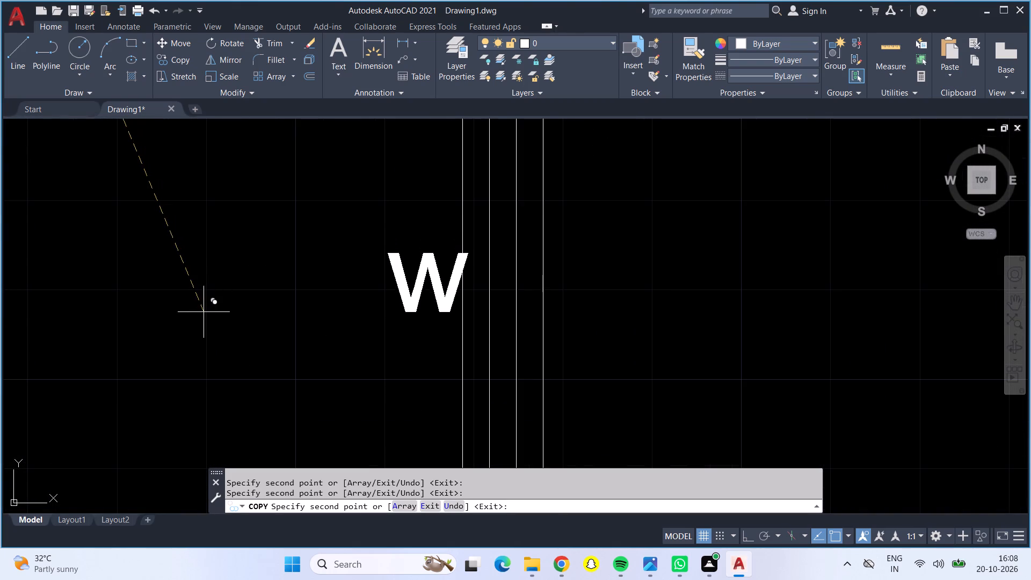
click(182, 323)
Copy the W label just below the southwest room's south wall window and end the copying.
scroll(191, 328, down, 3)
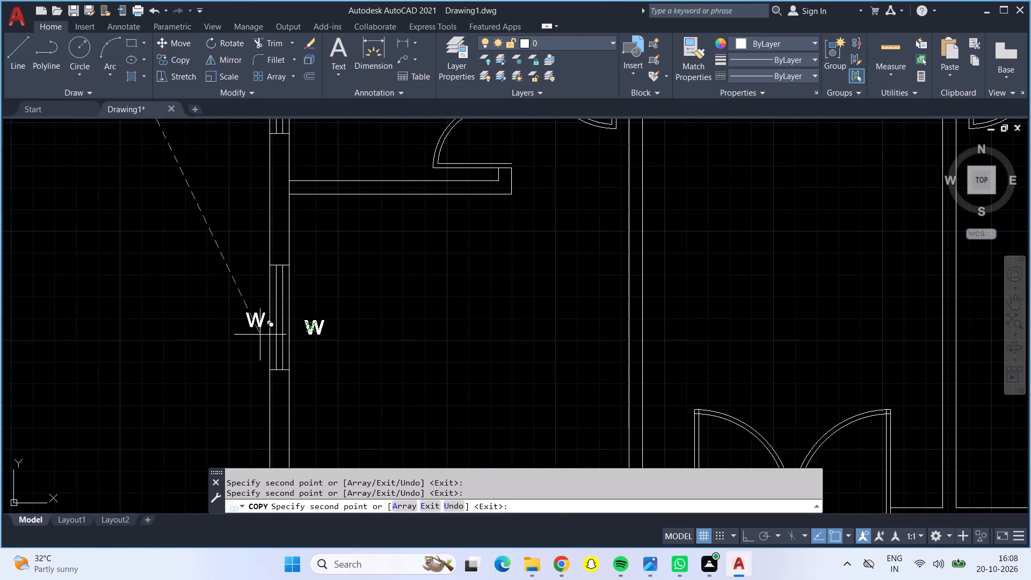
middle_drag(326, 413, 296, 99)
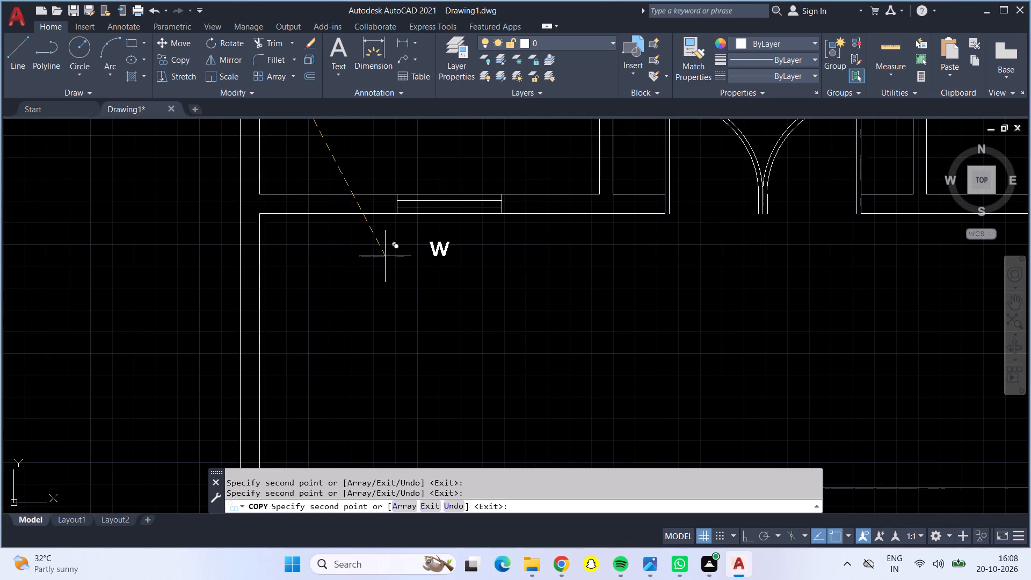
scroll(386, 256, up, 2)
click(410, 196)
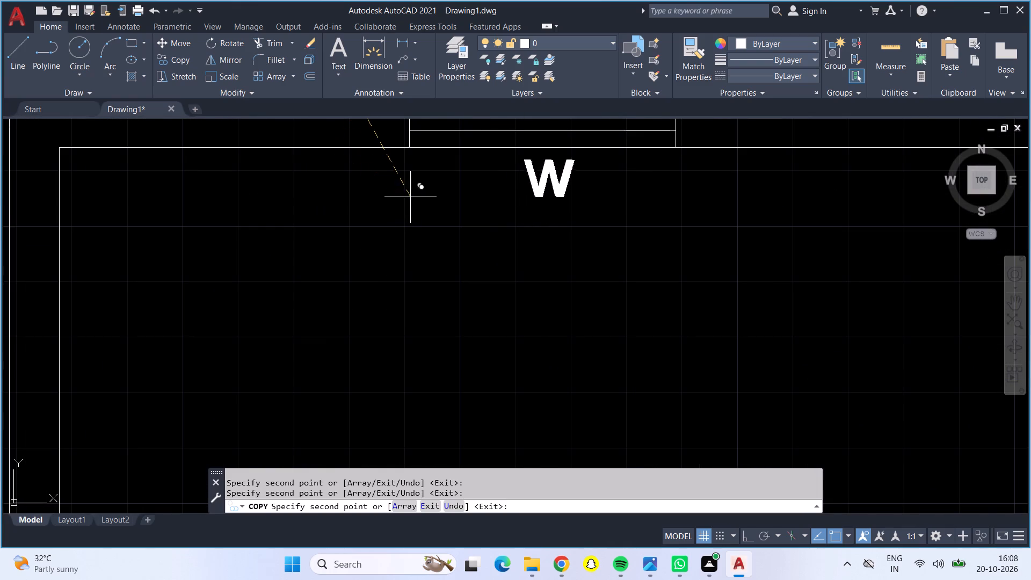
scroll(396, 240, up, 1)
scroll(396, 242, down, 3)
scroll(442, 346, down, 2)
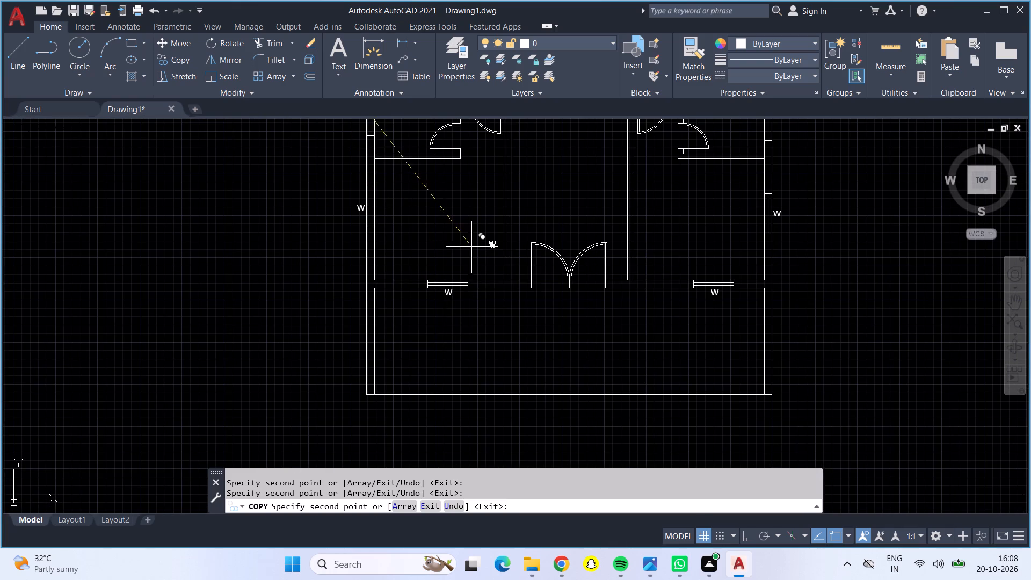
key(Escape)
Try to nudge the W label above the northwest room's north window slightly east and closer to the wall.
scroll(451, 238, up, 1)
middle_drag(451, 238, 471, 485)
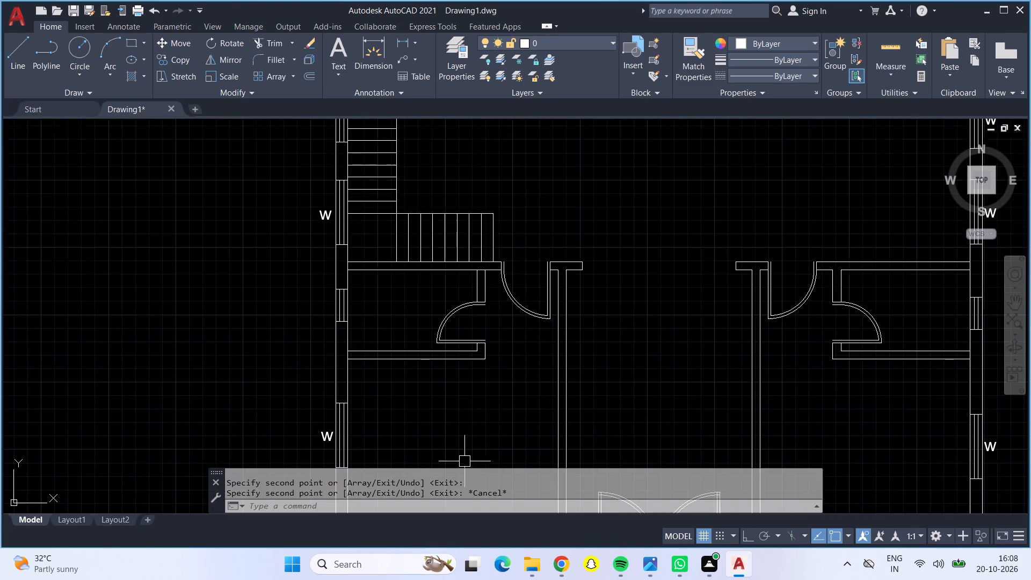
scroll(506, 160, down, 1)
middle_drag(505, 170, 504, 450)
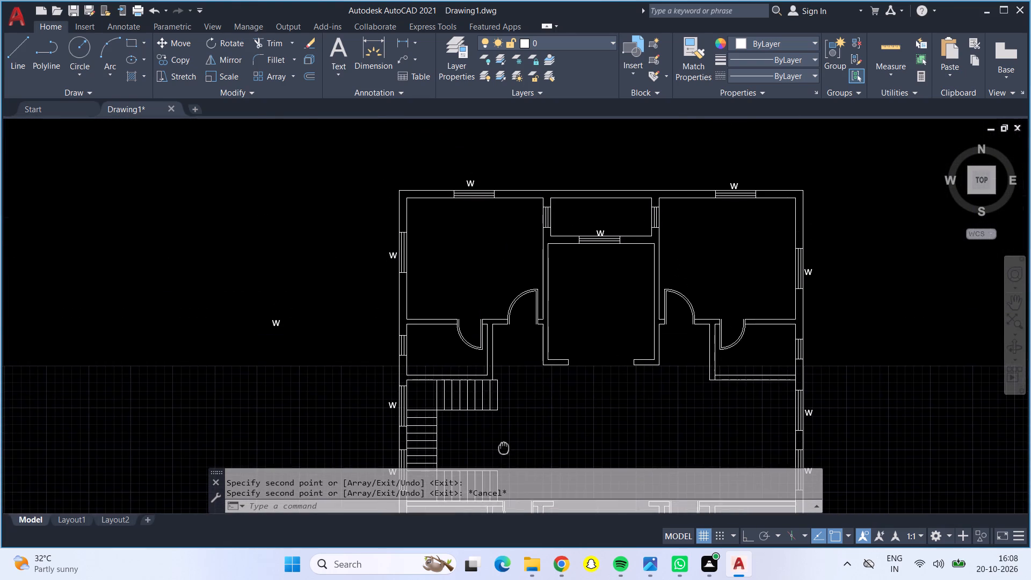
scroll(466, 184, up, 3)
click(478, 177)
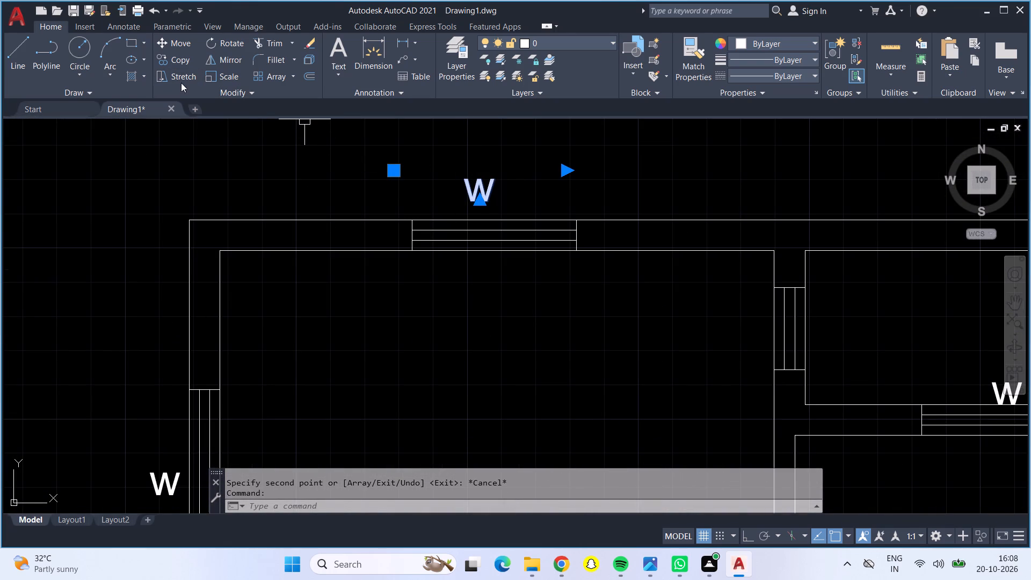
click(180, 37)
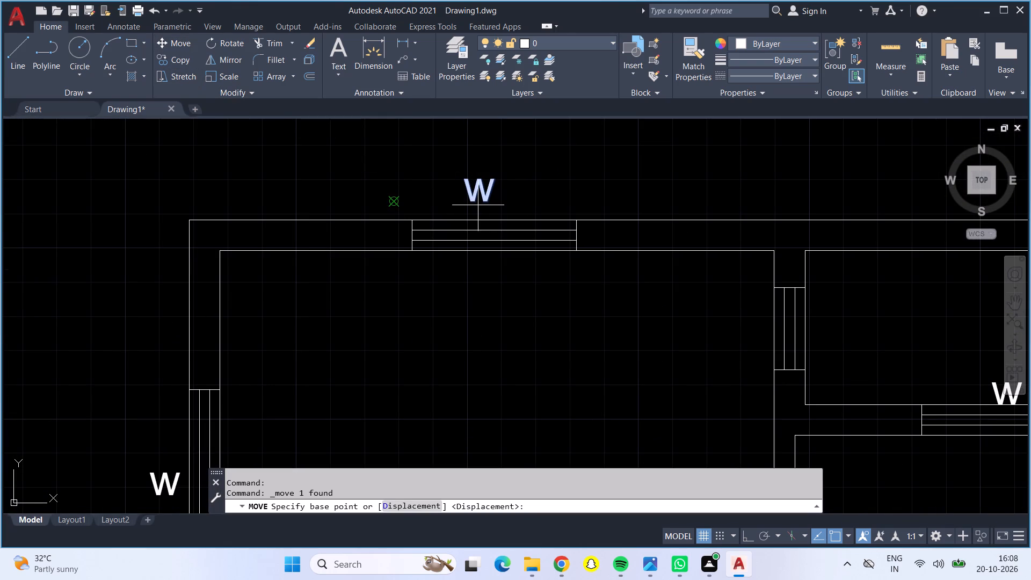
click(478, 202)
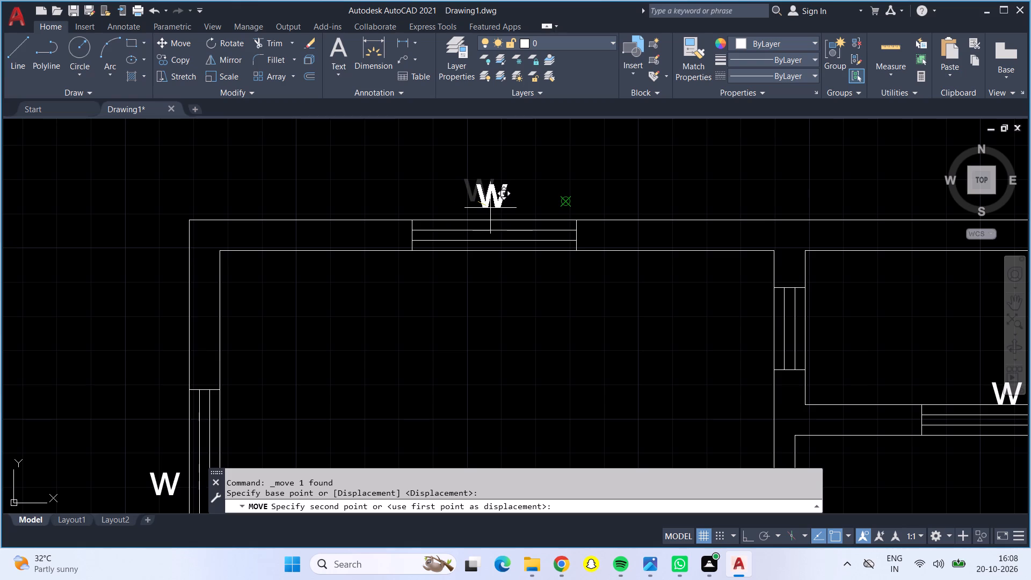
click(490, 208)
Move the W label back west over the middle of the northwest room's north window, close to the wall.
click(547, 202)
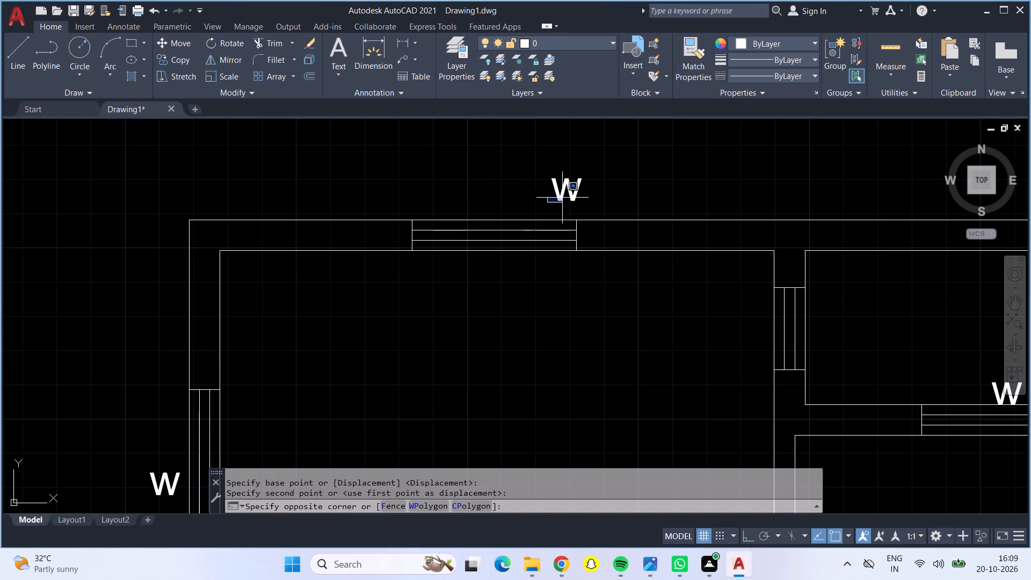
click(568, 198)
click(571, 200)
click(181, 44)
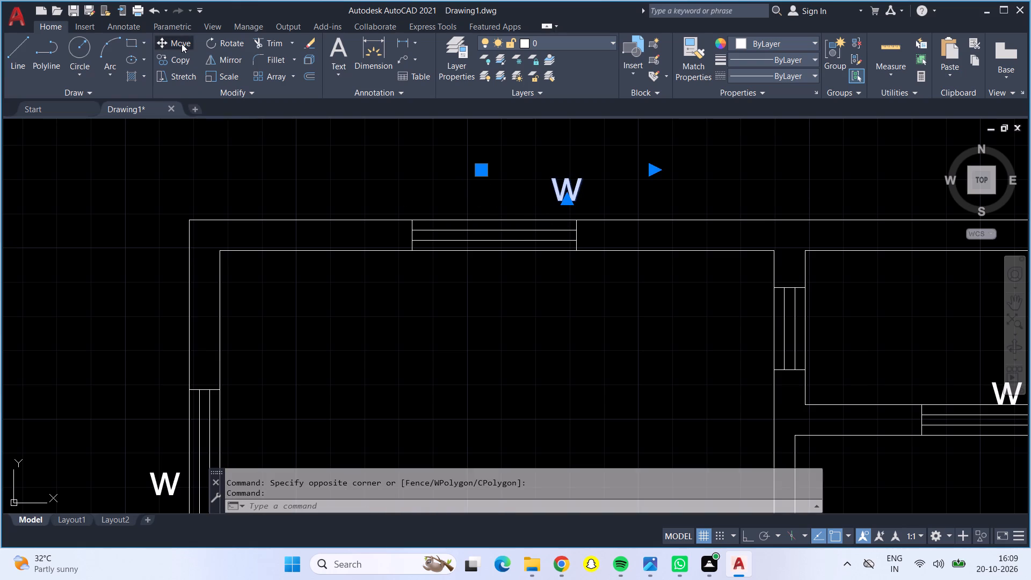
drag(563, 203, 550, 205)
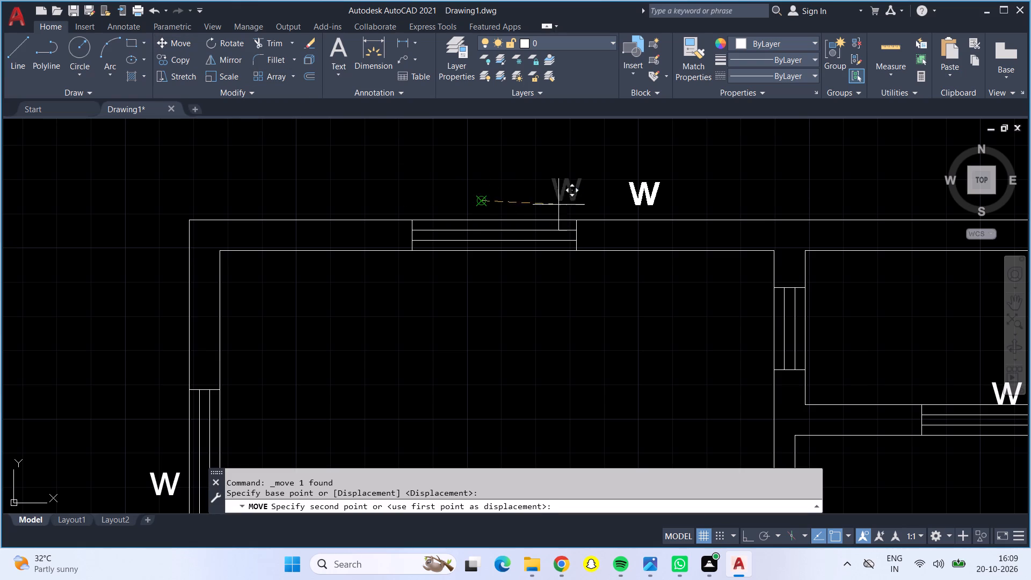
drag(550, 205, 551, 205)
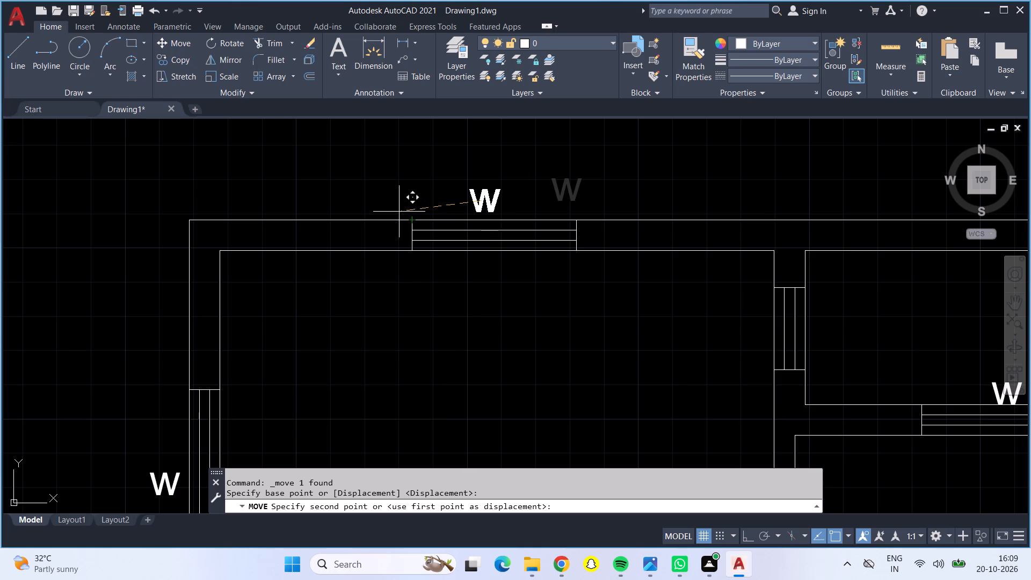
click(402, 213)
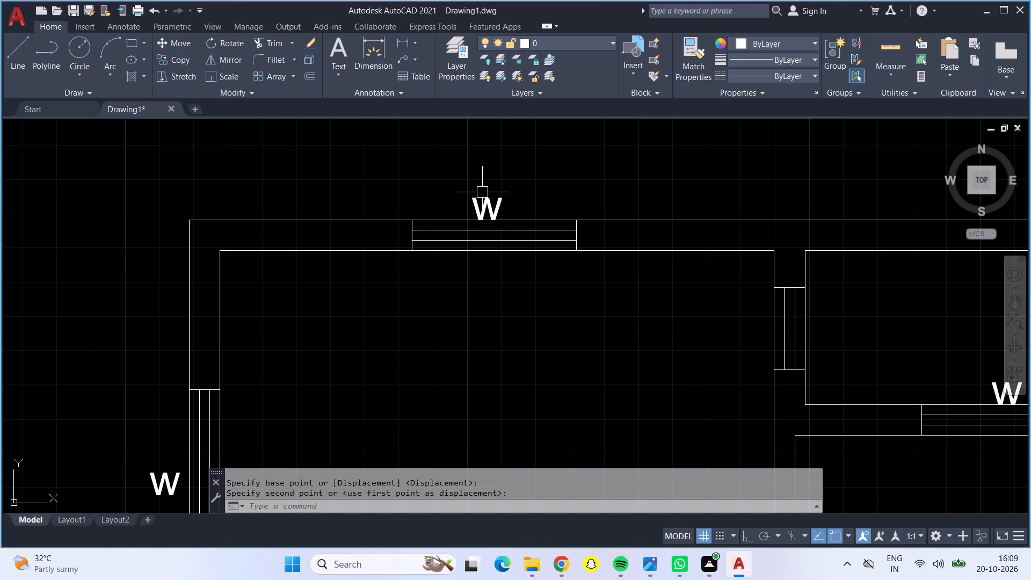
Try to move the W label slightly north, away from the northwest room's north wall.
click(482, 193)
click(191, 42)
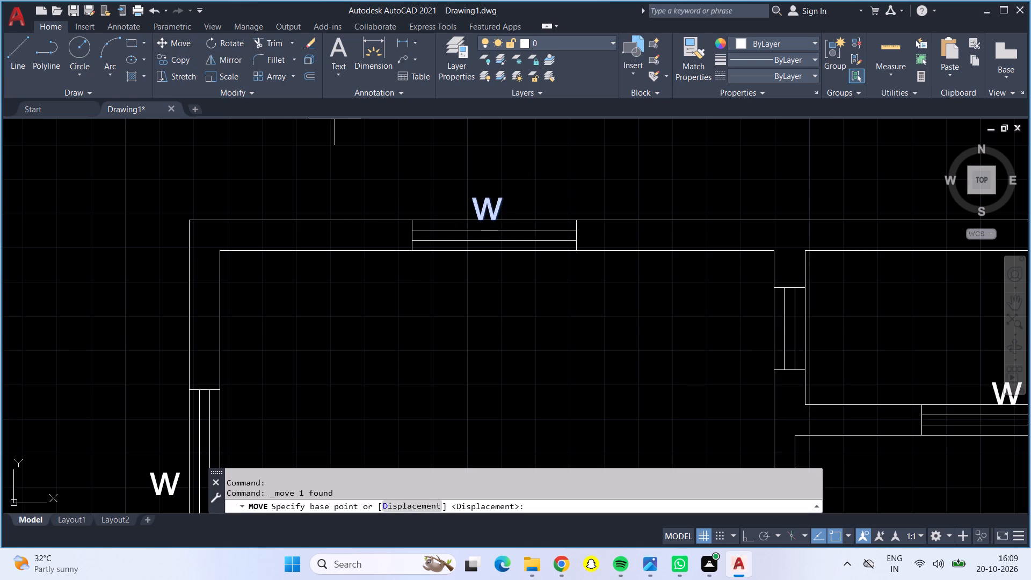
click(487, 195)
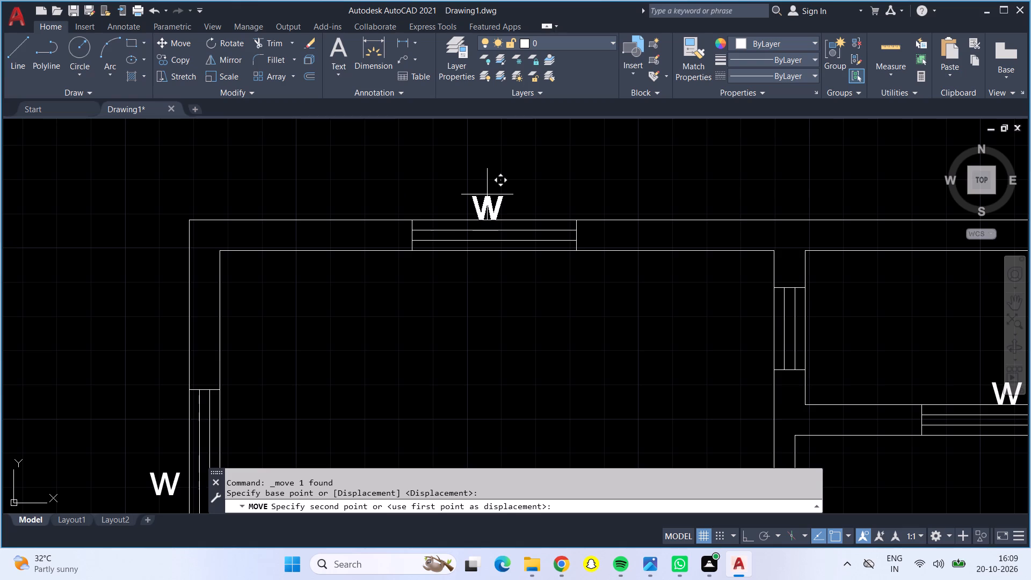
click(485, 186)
Move the W label east so it sits centred just above the northwest room's north wall window.
click(400, 198)
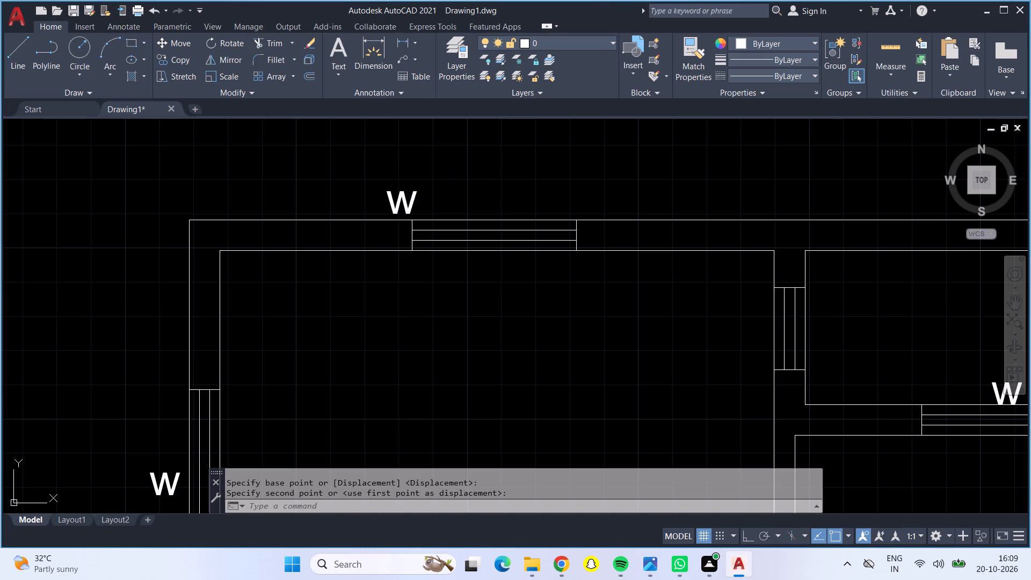
drag(170, 38, 177, 41)
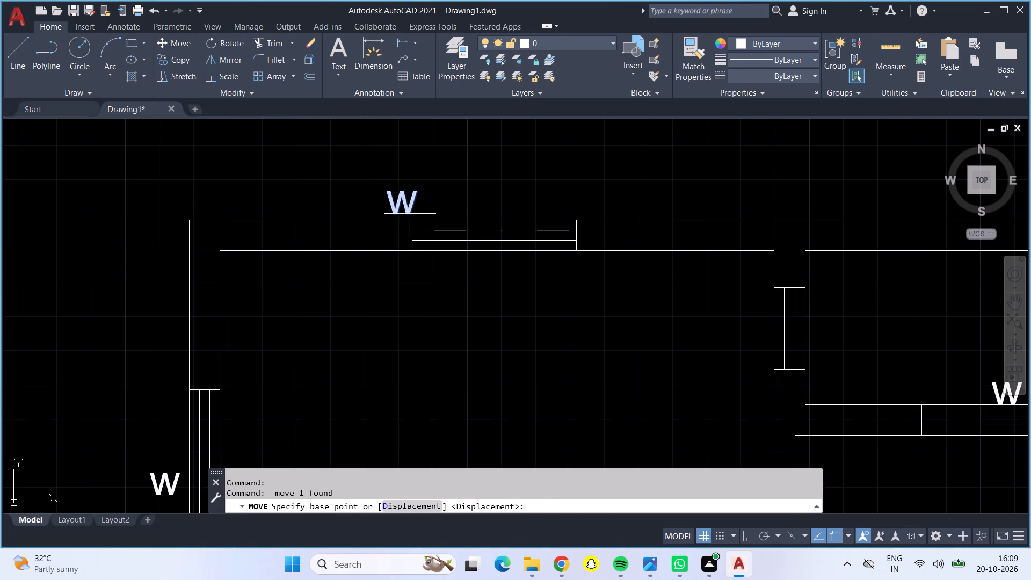
click(409, 202)
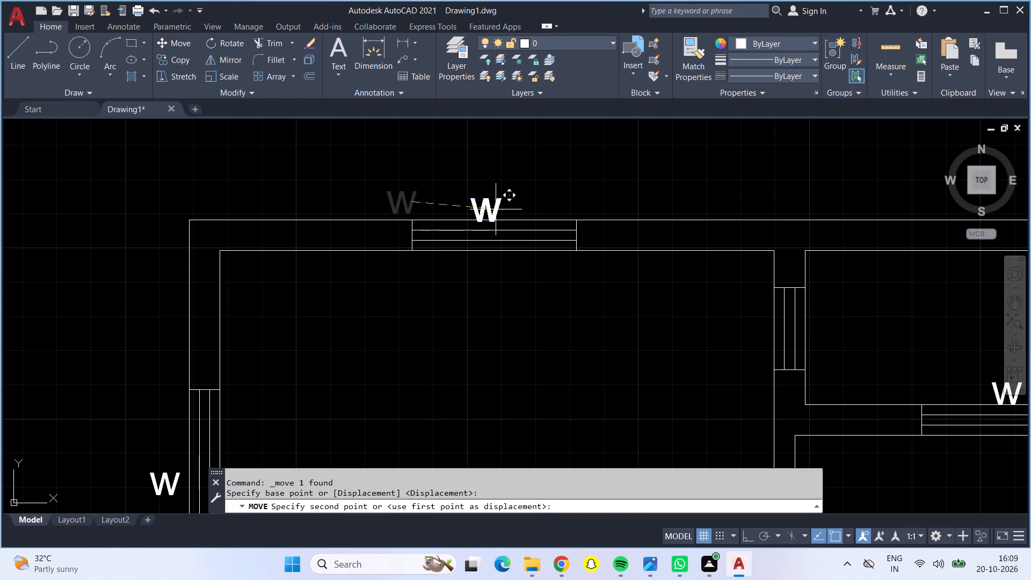
click(502, 201)
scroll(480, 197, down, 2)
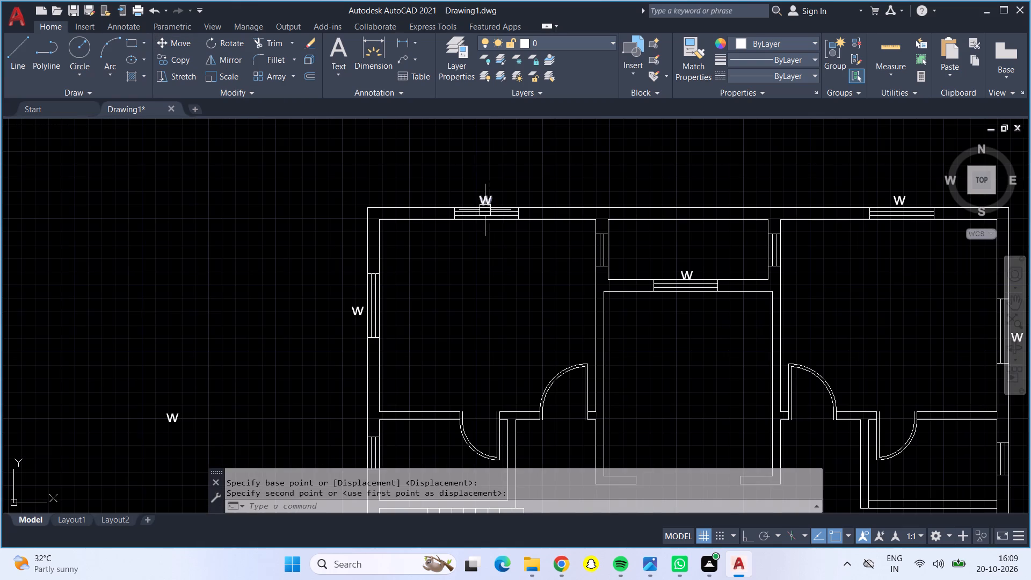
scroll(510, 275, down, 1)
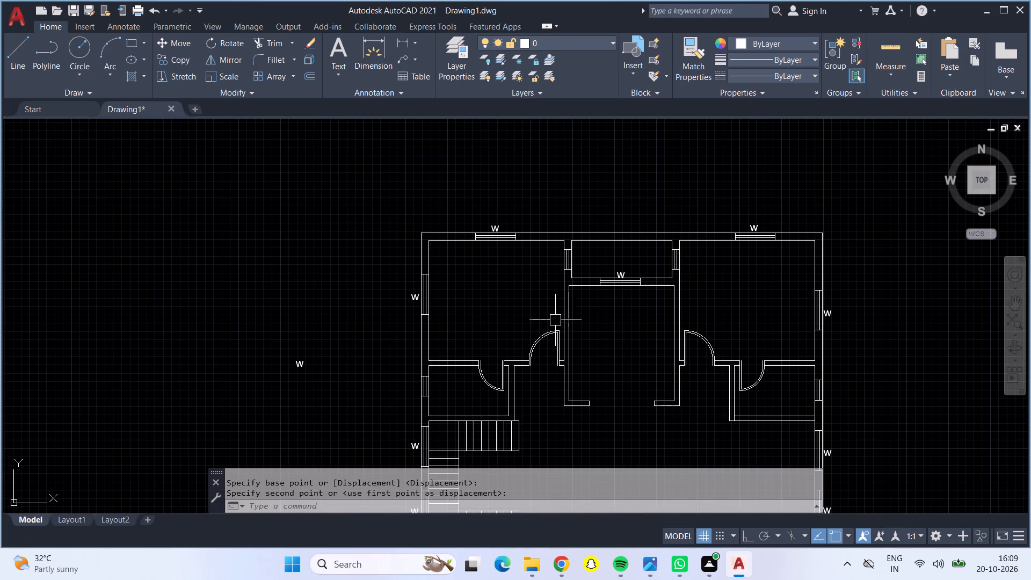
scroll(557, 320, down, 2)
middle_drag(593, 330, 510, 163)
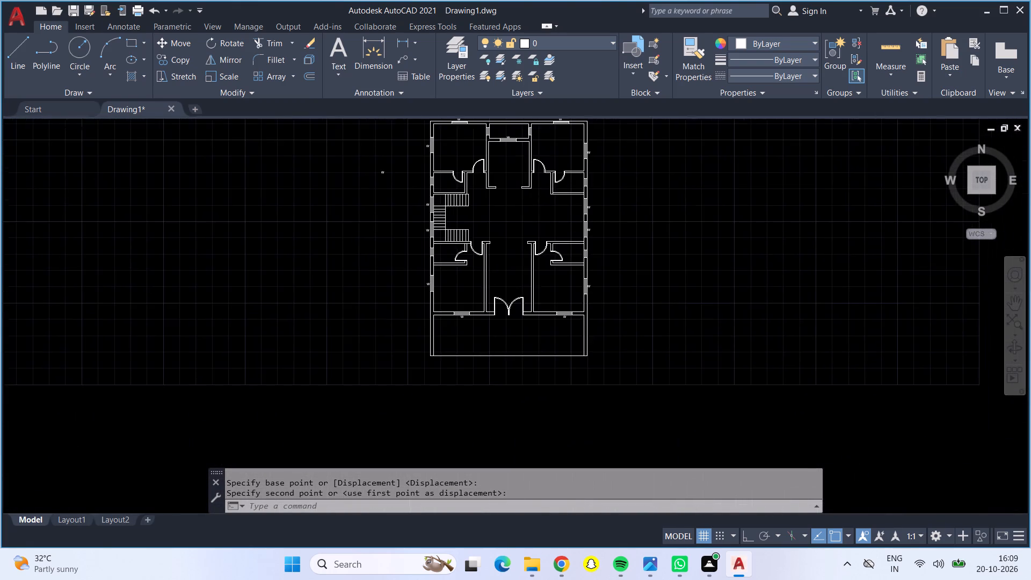
Change the spare W text standing west of the building to read V.
middle_drag(510, 163, 523, 213)
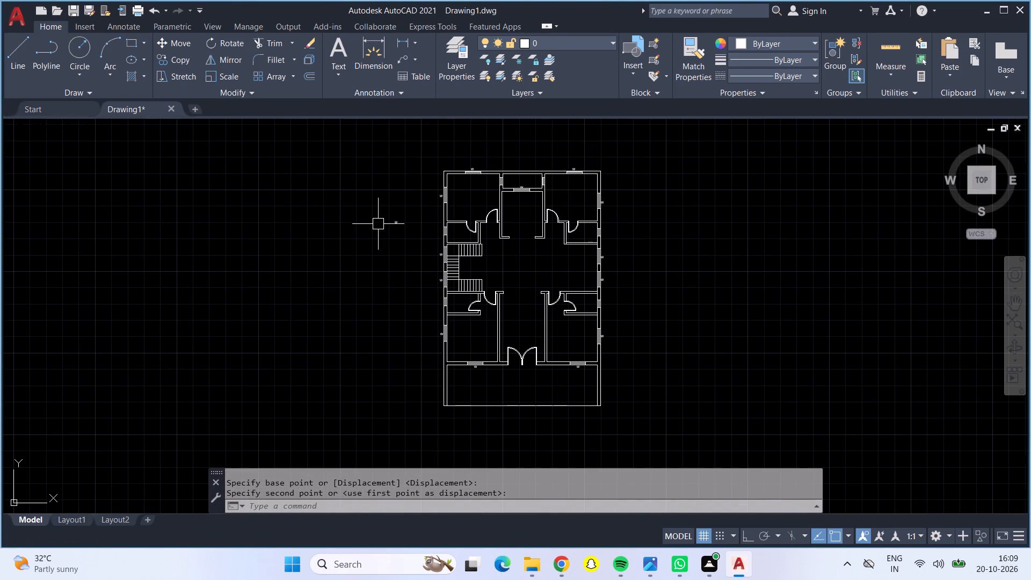
scroll(383, 220, up, 1)
scroll(383, 220, down, 1)
scroll(383, 220, up, 2)
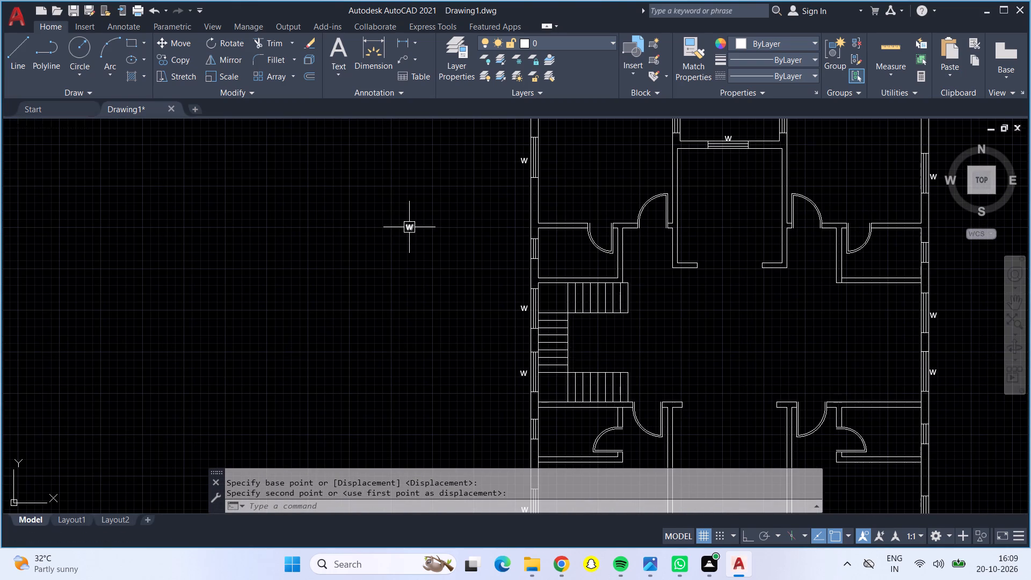
click(410, 229)
double_click(411, 228)
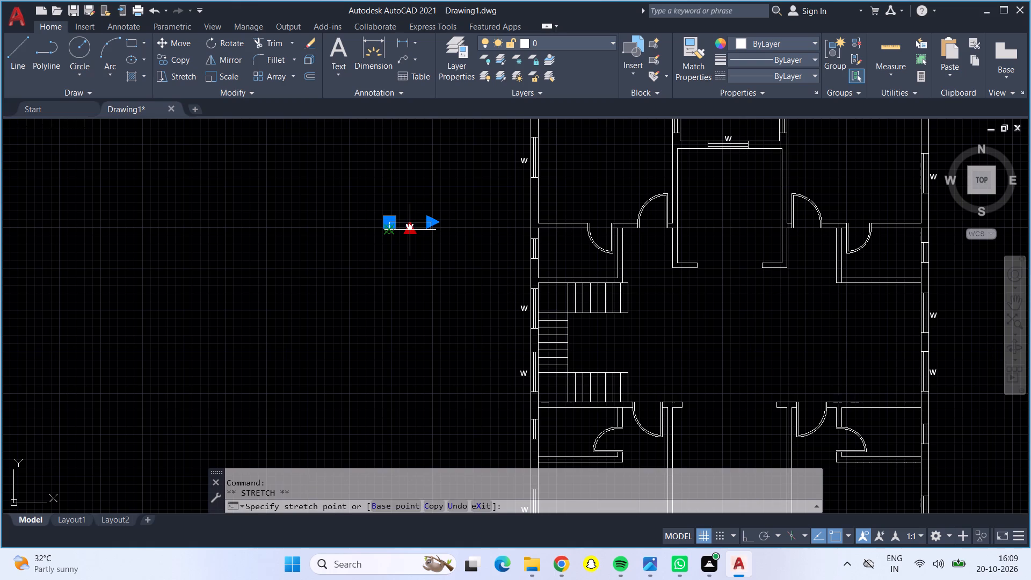
click(406, 262)
double_click(411, 226)
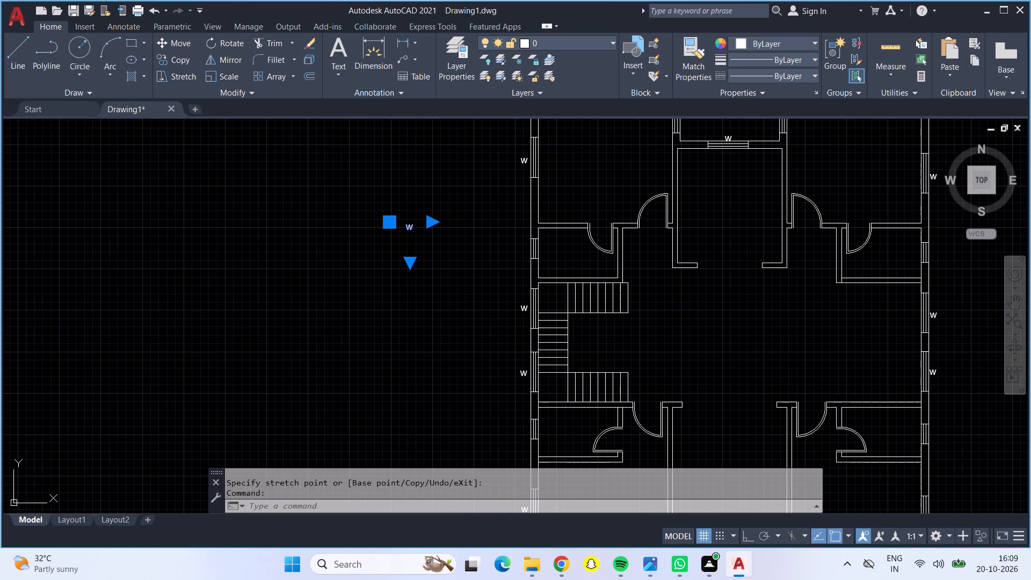
click(418, 226)
key(BackSpace)
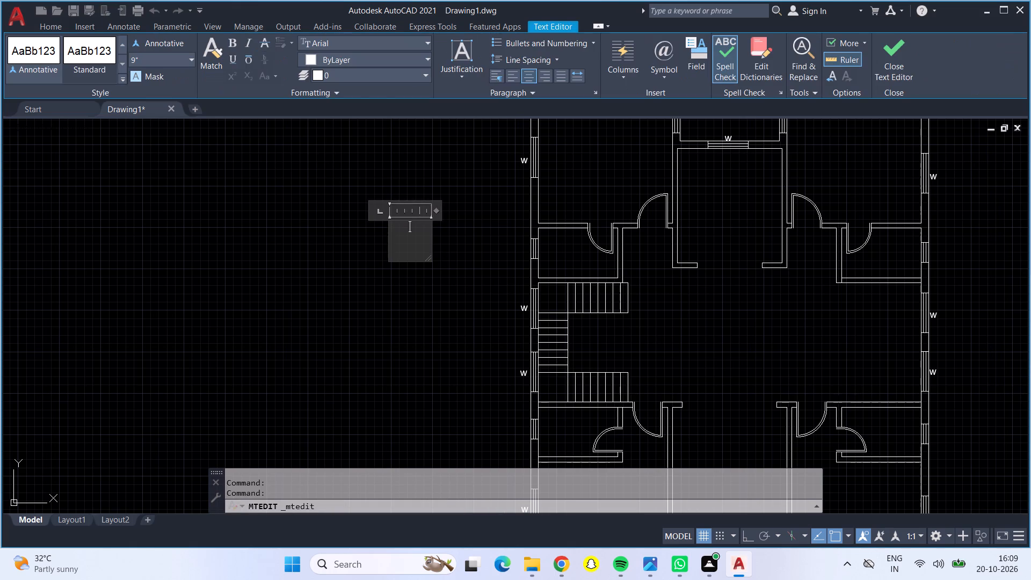
key(v)
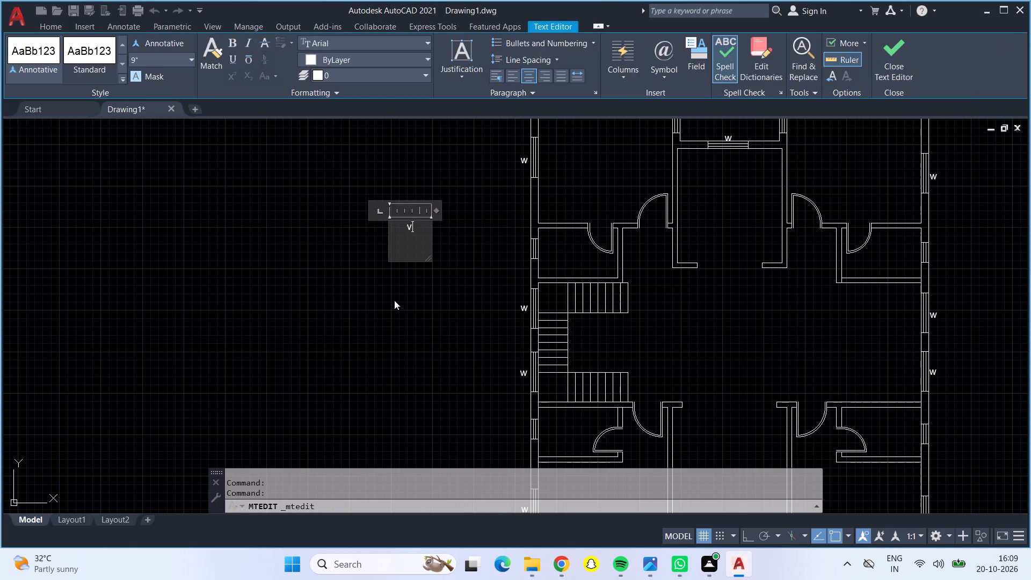
click(390, 310)
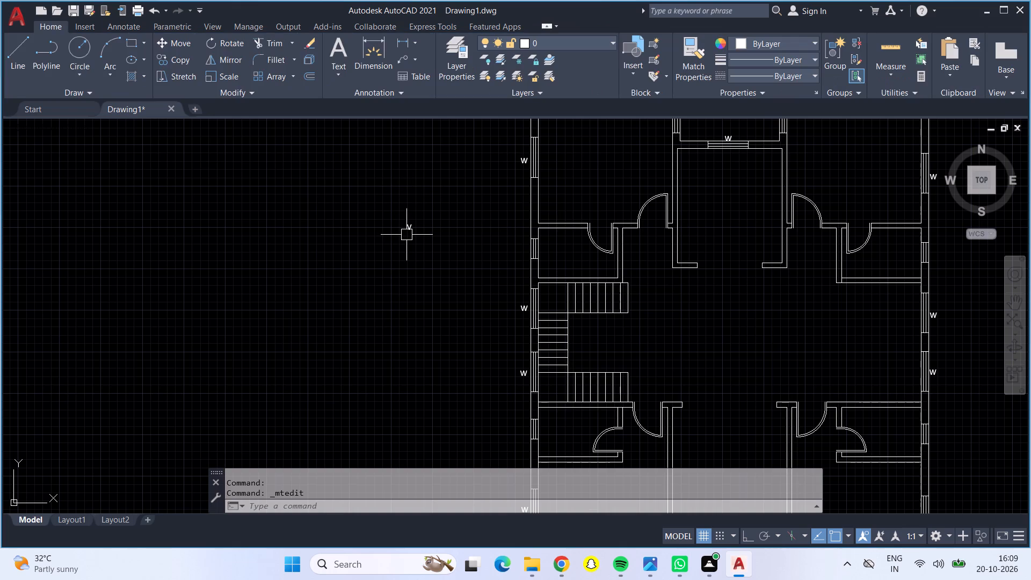
Copy the V text beside the two small windows on the west wall, north and south of the staircase.
click(409, 228)
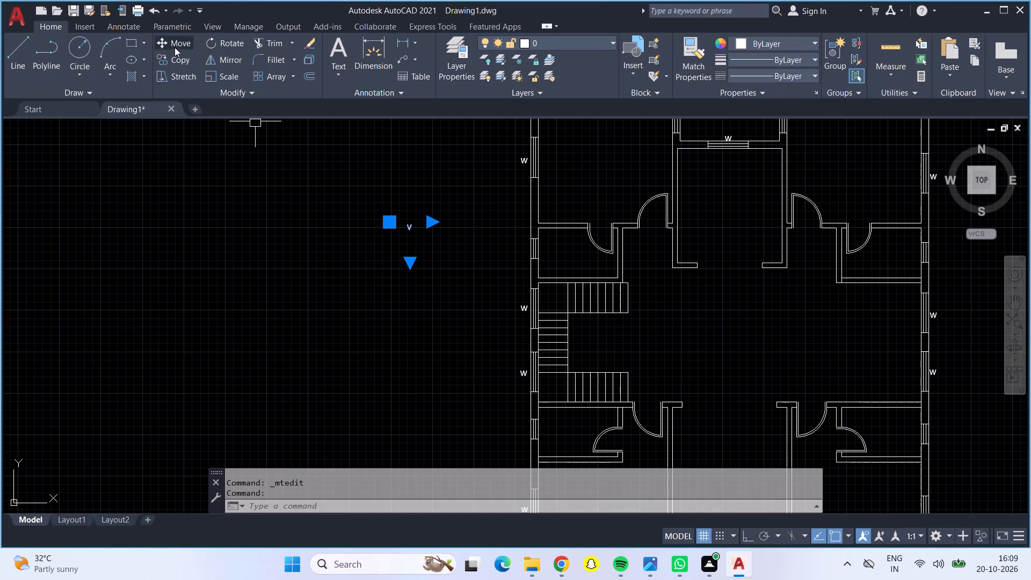
click(173, 57)
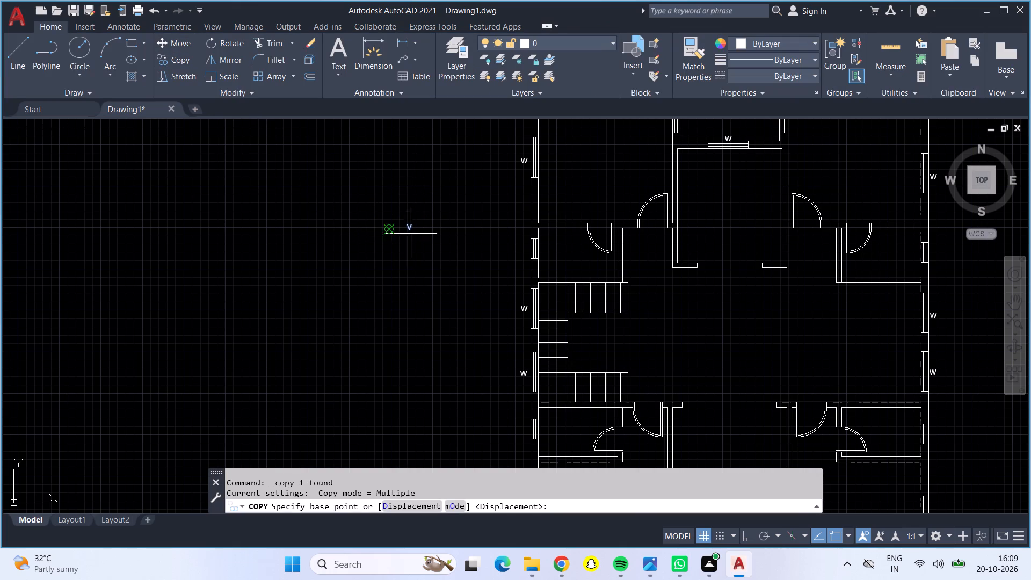
scroll(408, 229, up, 4)
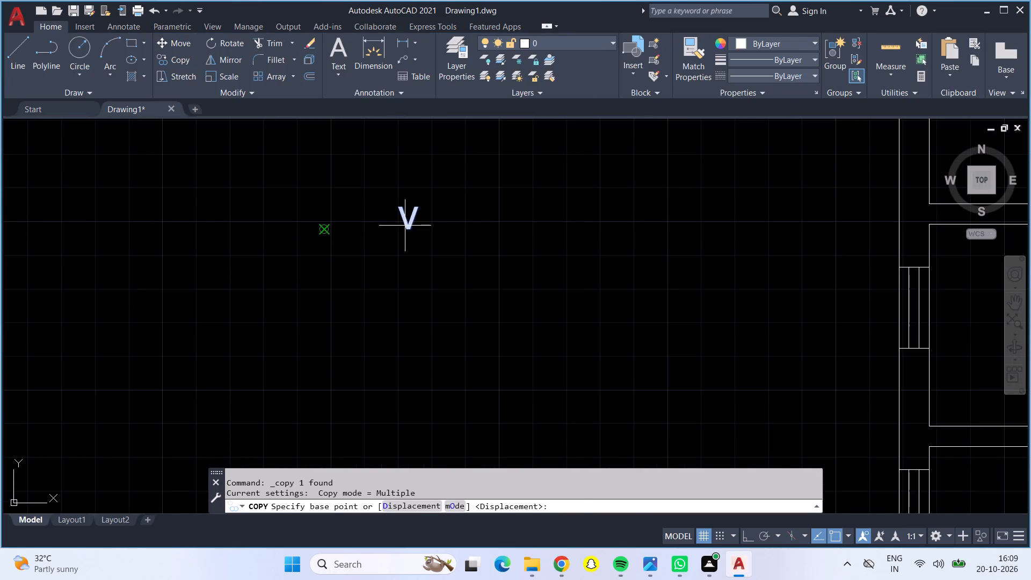
click(405, 227)
scroll(582, 343, down, 1)
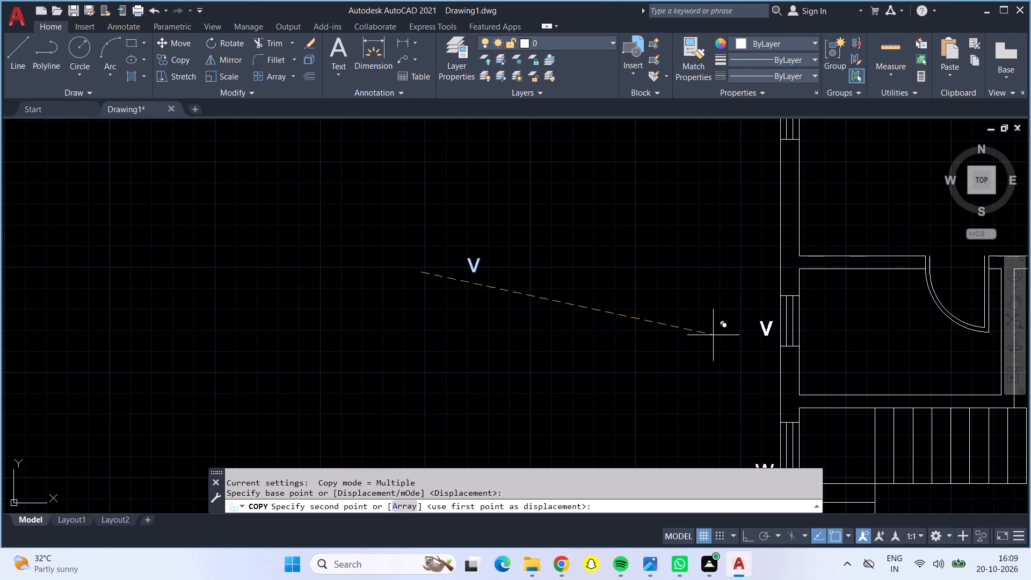
click(716, 330)
scroll(711, 332, down, 3)
middle_drag(703, 441, 641, 379)
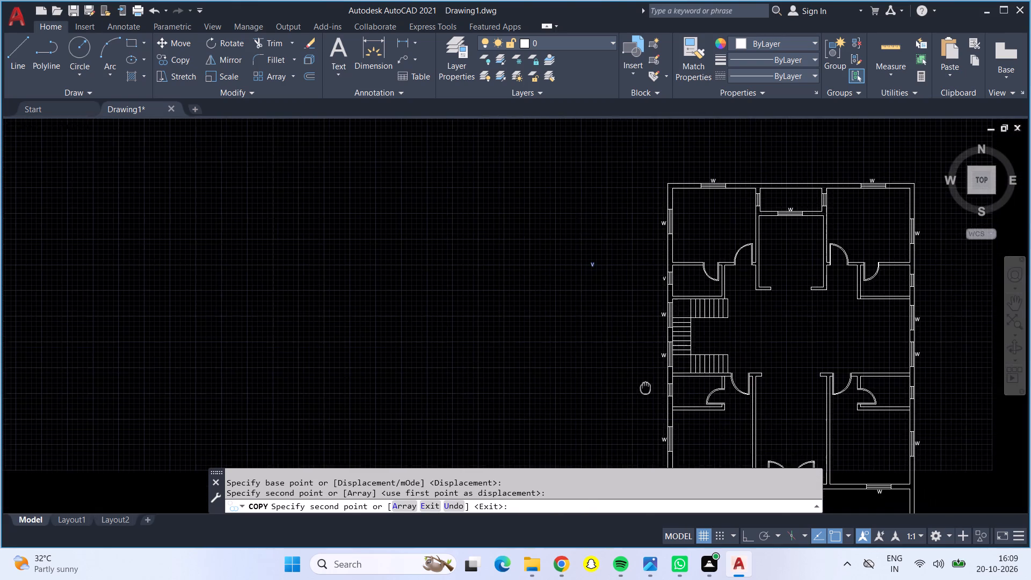
middle_drag(641, 379, 620, 305)
scroll(614, 305, up, 3)
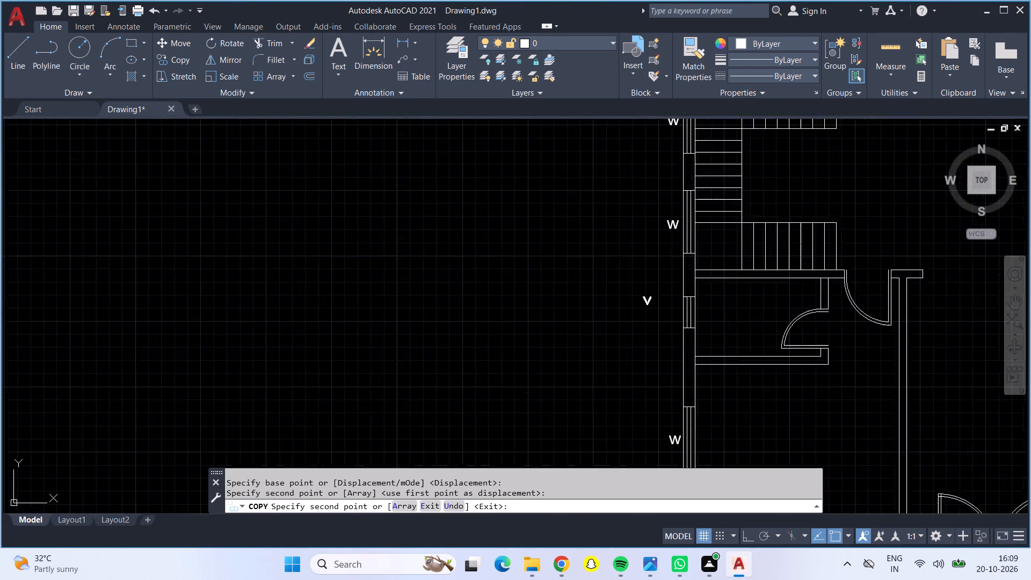
scroll(614, 305, up, 1)
click(687, 338)
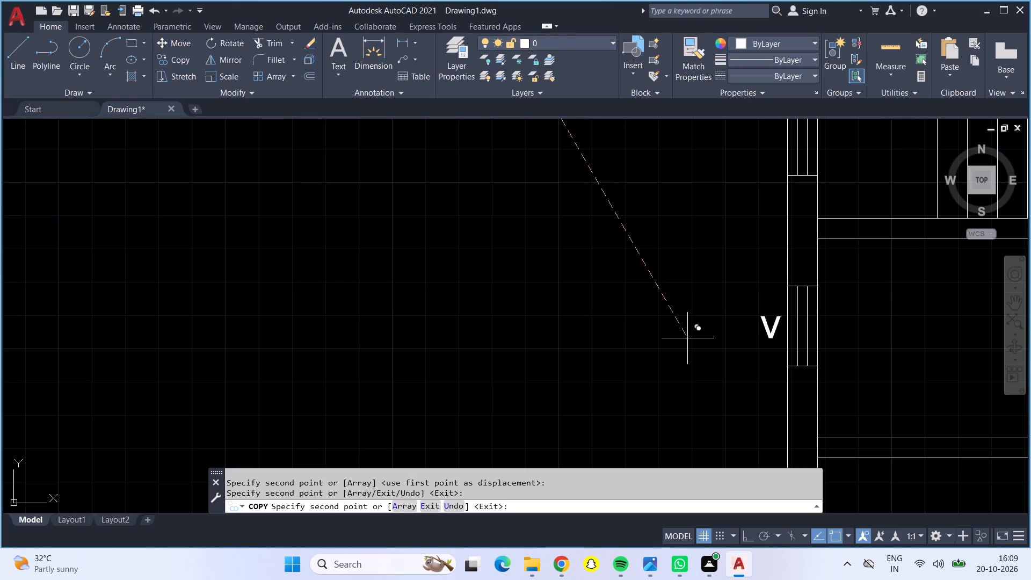
Place further copies of the V text beside the southern and northern small windows on the east wall.
scroll(682, 339, down, 3)
middle_drag(733, 334, 148, 363)
scroll(503, 375, up, 3)
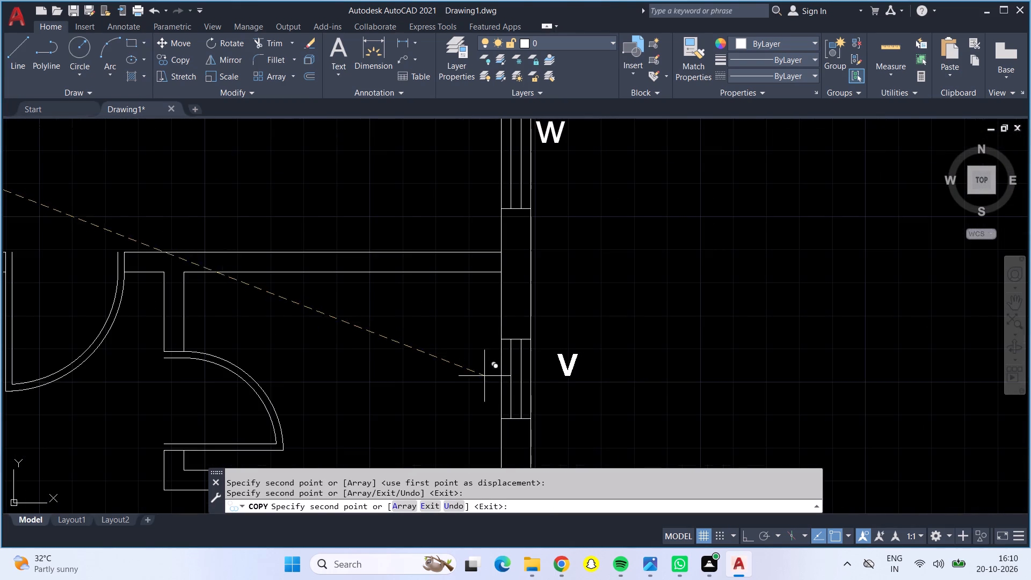
click(468, 390)
scroll(447, 367, down, 2)
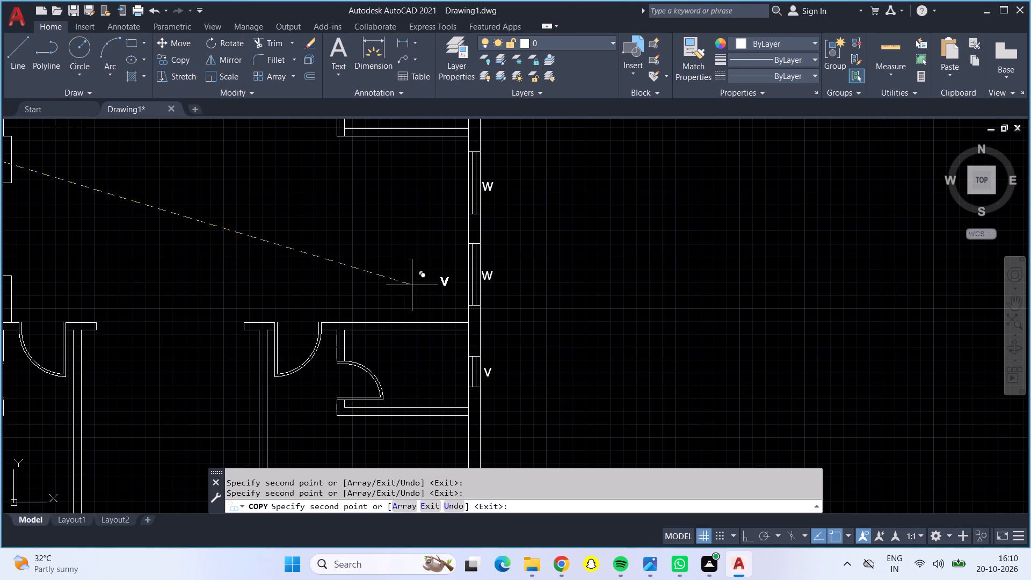
middle_drag(412, 282, 394, 446)
scroll(434, 264, up, 2)
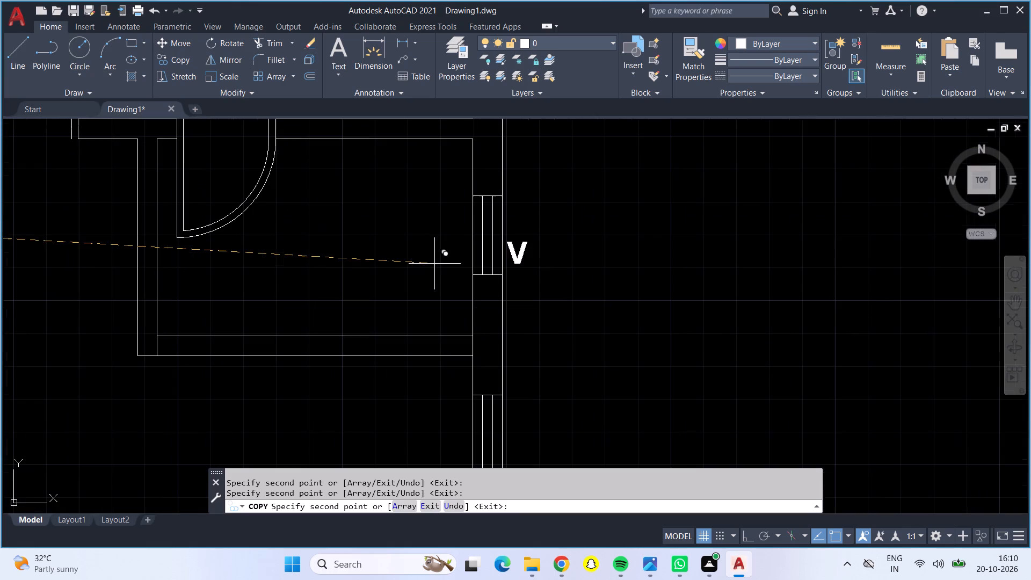
click(437, 246)
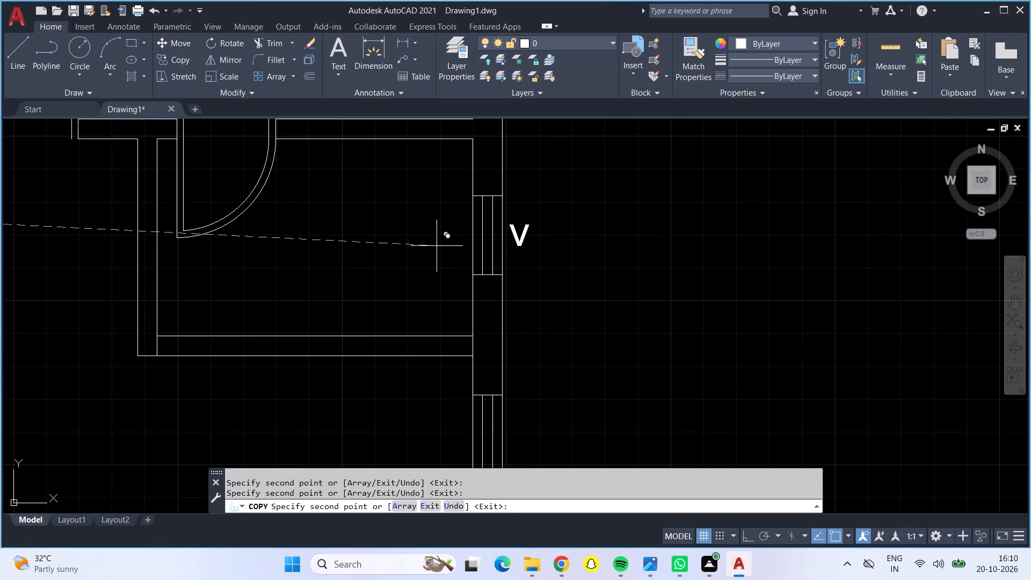
scroll(427, 281, down, 3)
scroll(409, 315, up, 1)
scroll(409, 315, down, 1)
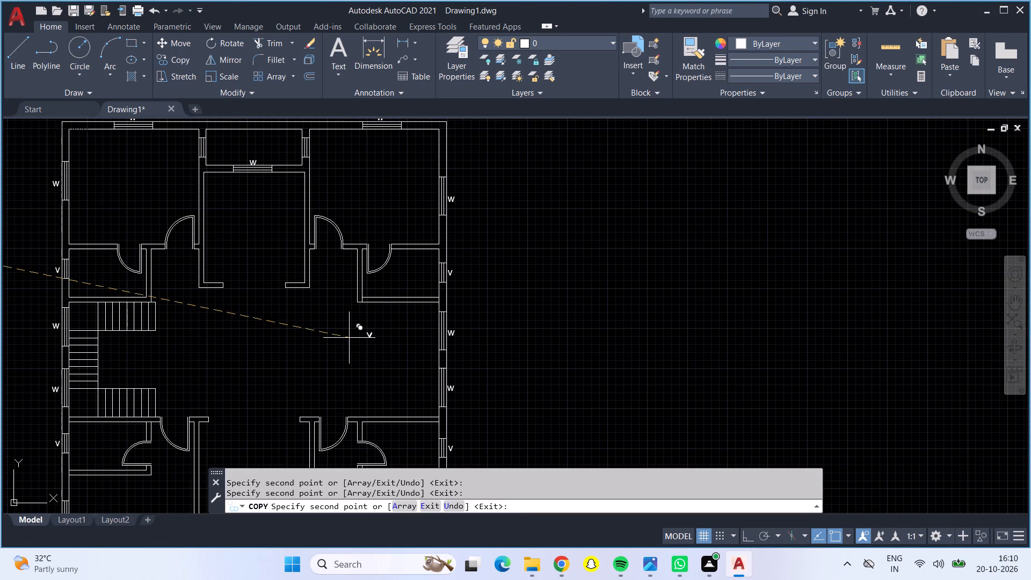
key(Escape)
Check the W and V window labels around the whole floor plan.
scroll(331, 340, up, 1)
scroll(331, 340, down, 1)
middle_drag(331, 340, 477, 358)
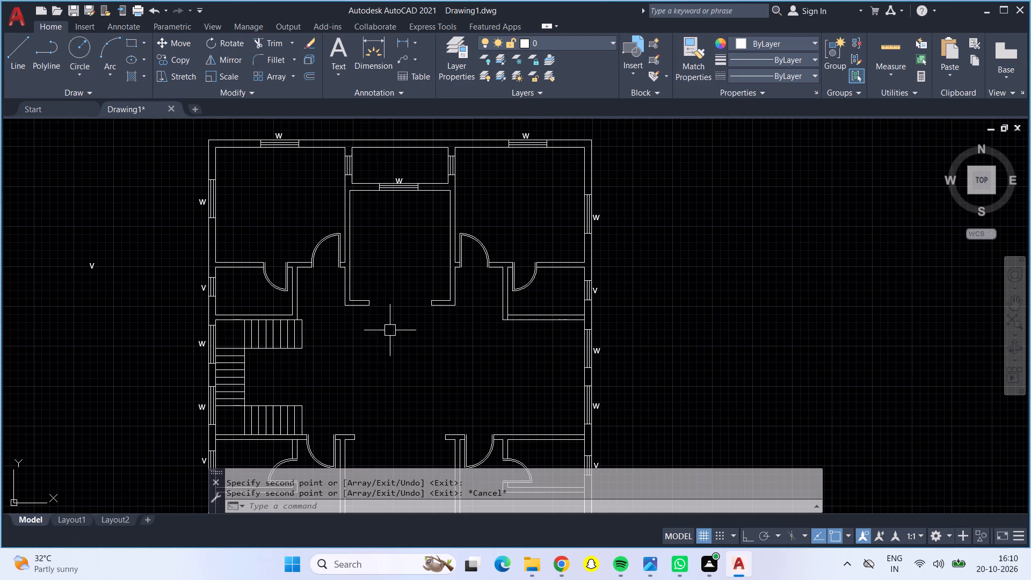
middle_drag(408, 382, 424, 251)
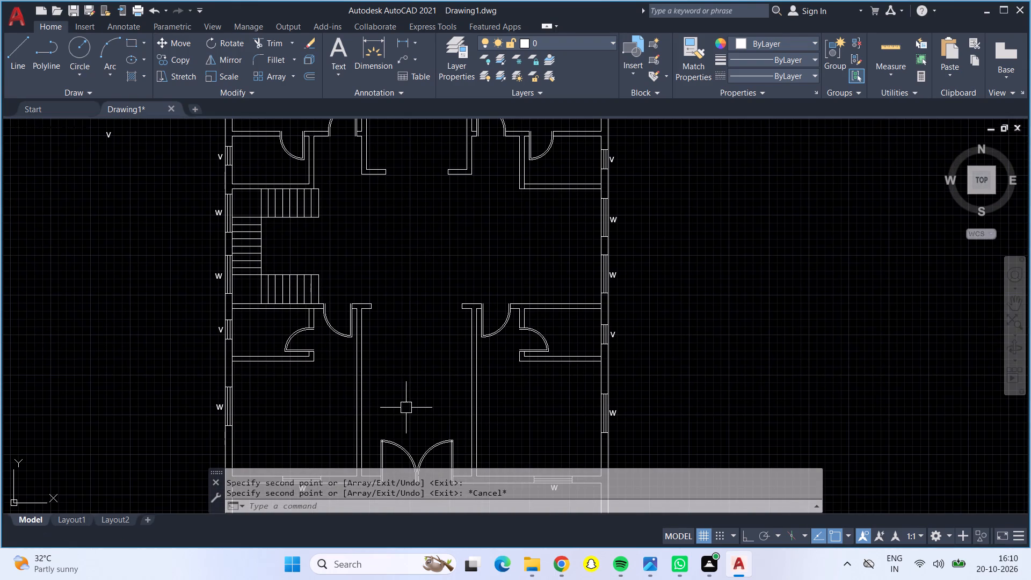
middle_drag(407, 412, 411, 339)
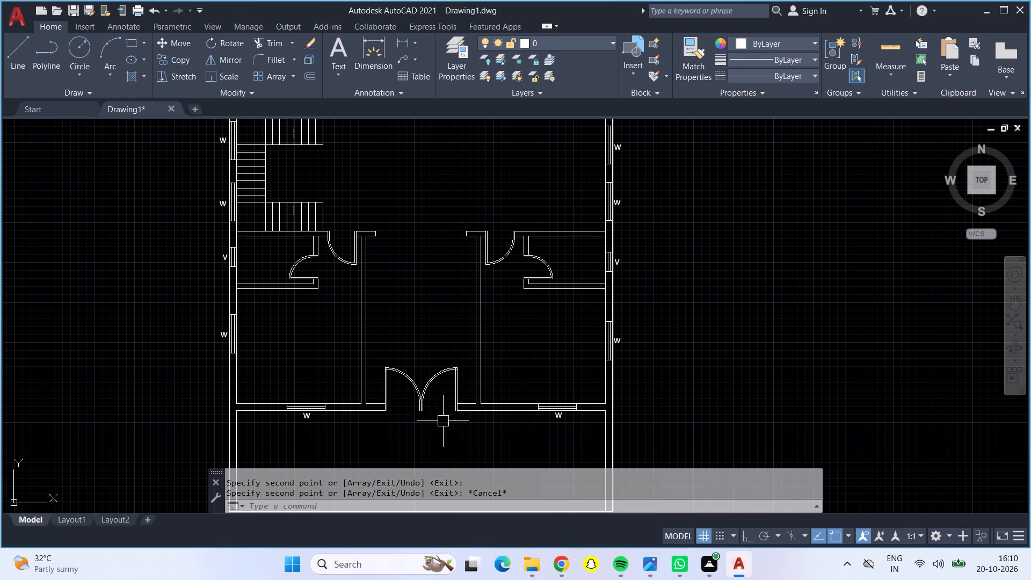
middle_click(423, 317)
scroll(420, 310, up, 1)
scroll(420, 310, down, 2)
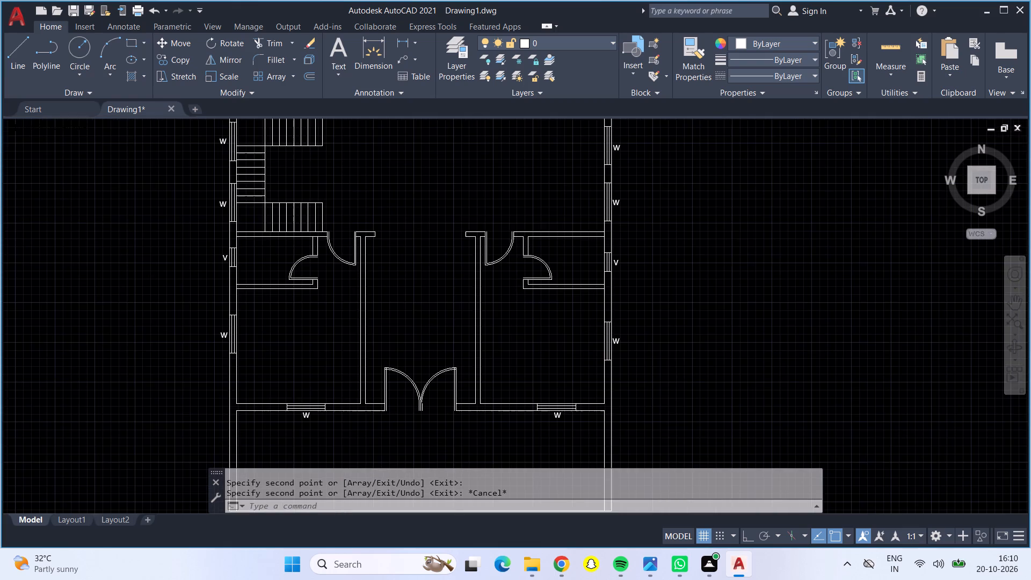
middle_drag(420, 310, 435, 418)
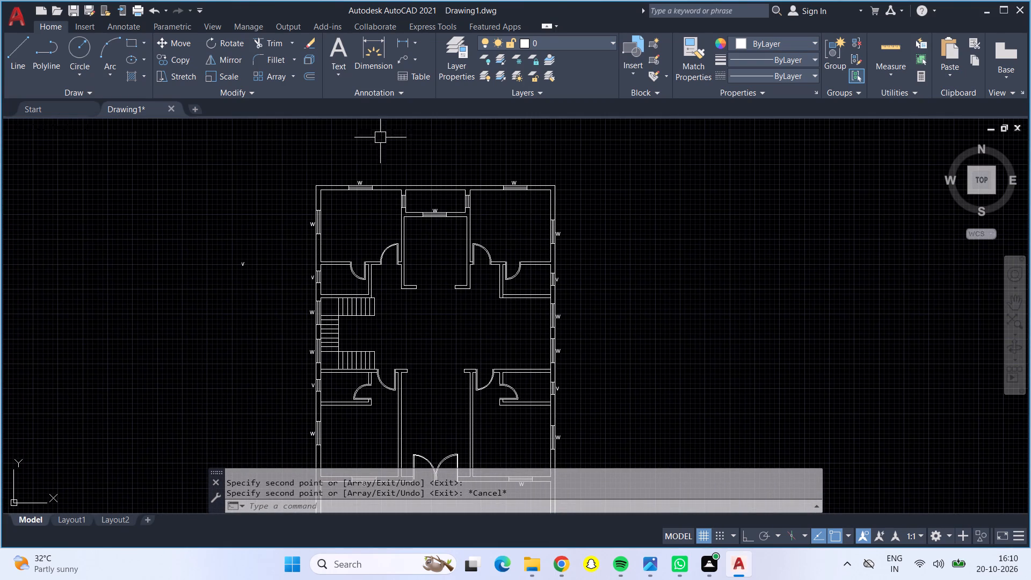
Insert the top-view bathroom faucet and Toilet - top blocks from DesignCenter's House Designer.dwg into the empty area west of the plan.
key(ctrl+2)
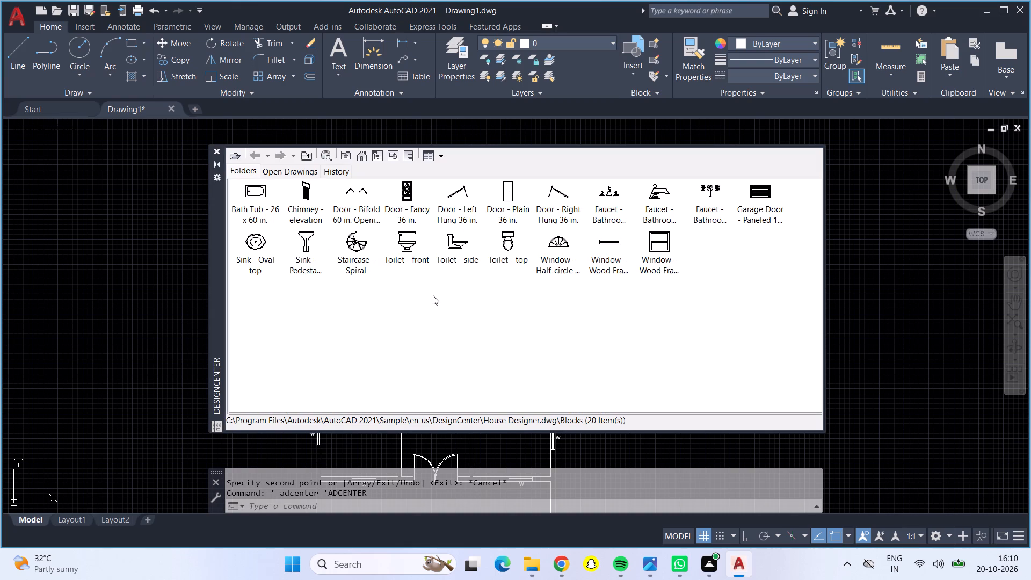
drag(709, 190, 367, 241)
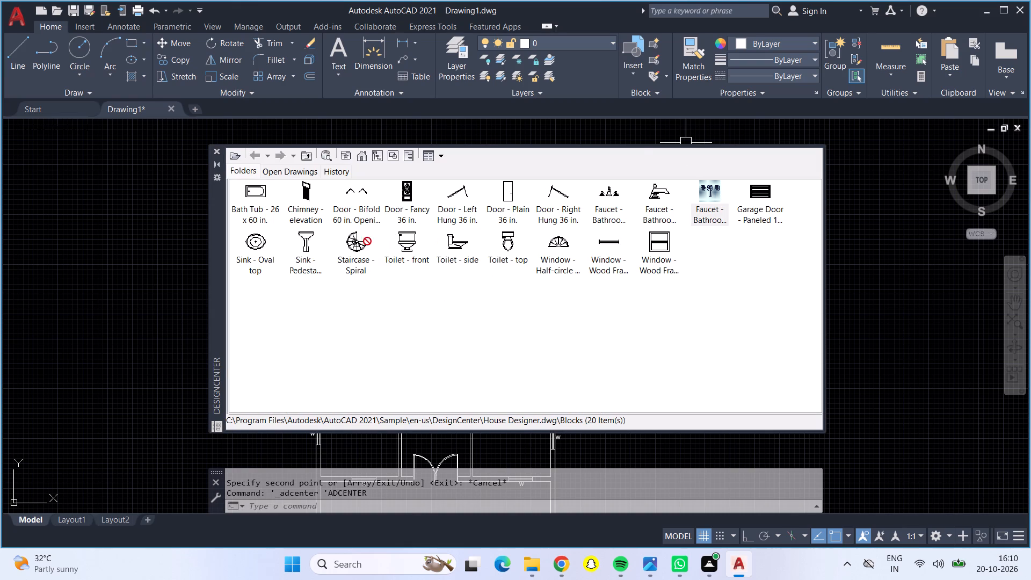
drag(367, 241, 117, 247)
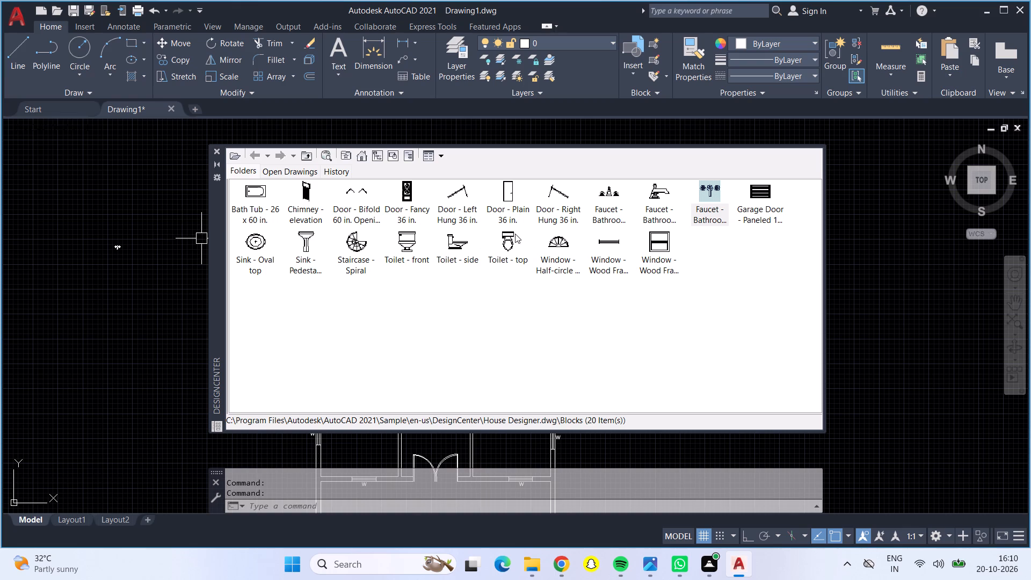
drag(510, 232, 93, 244)
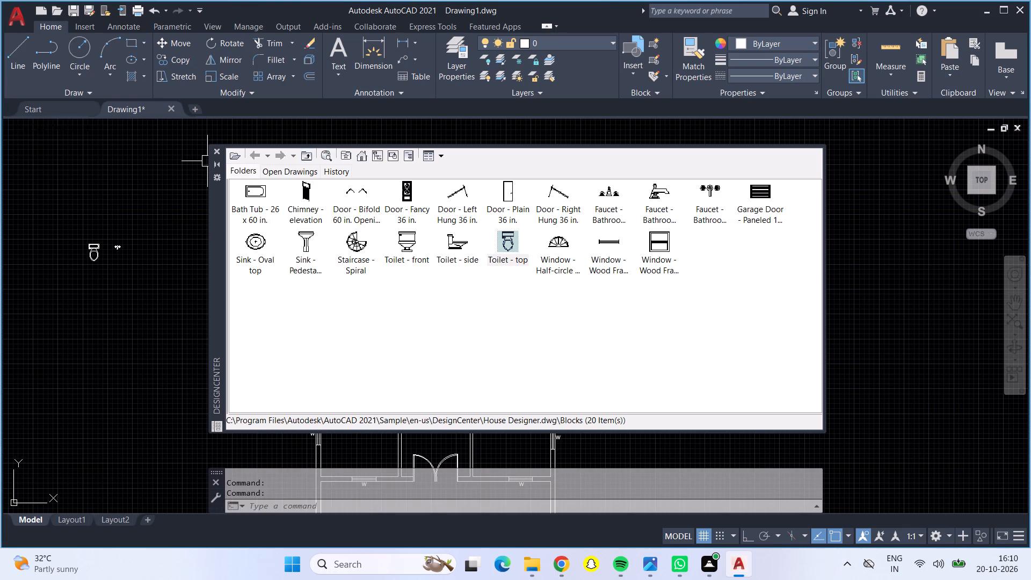
Open the Blocks collection of Home - Space Planner.dwg from DesignCenter's en-us sample folder.
click(368, 156)
click(364, 158)
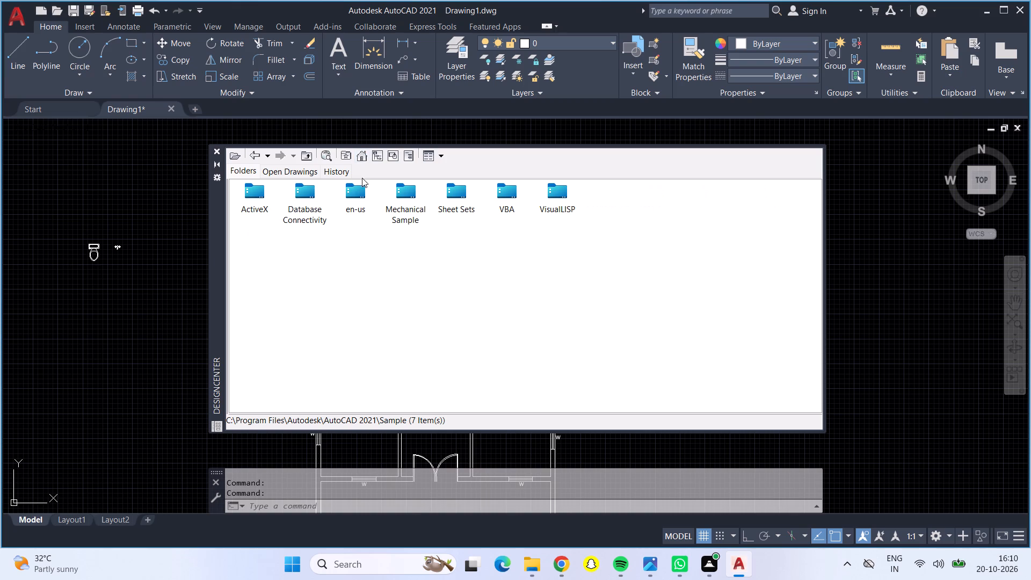
click(353, 189)
click(348, 190)
click(354, 194)
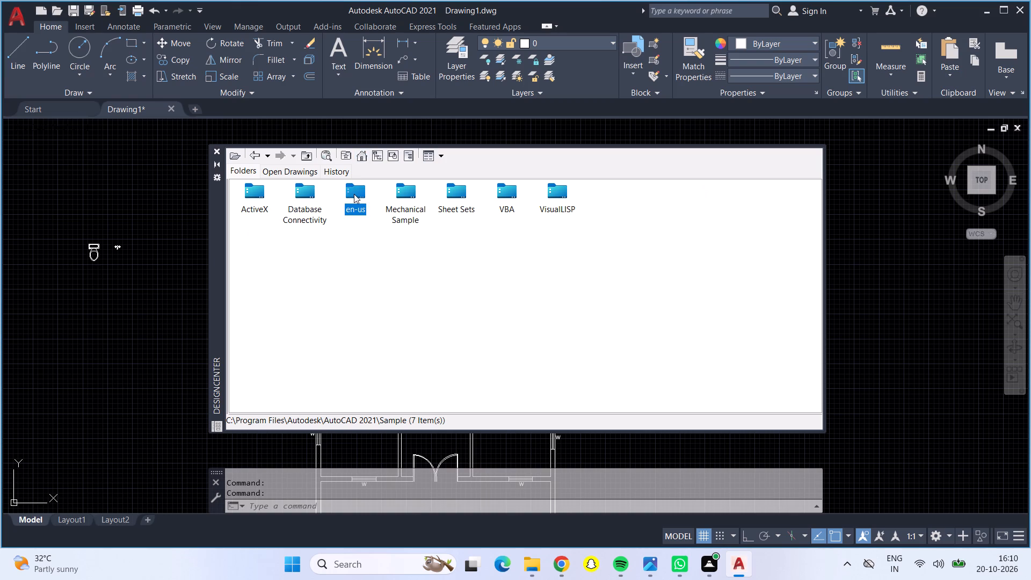
double_click(354, 194)
double_click(257, 189)
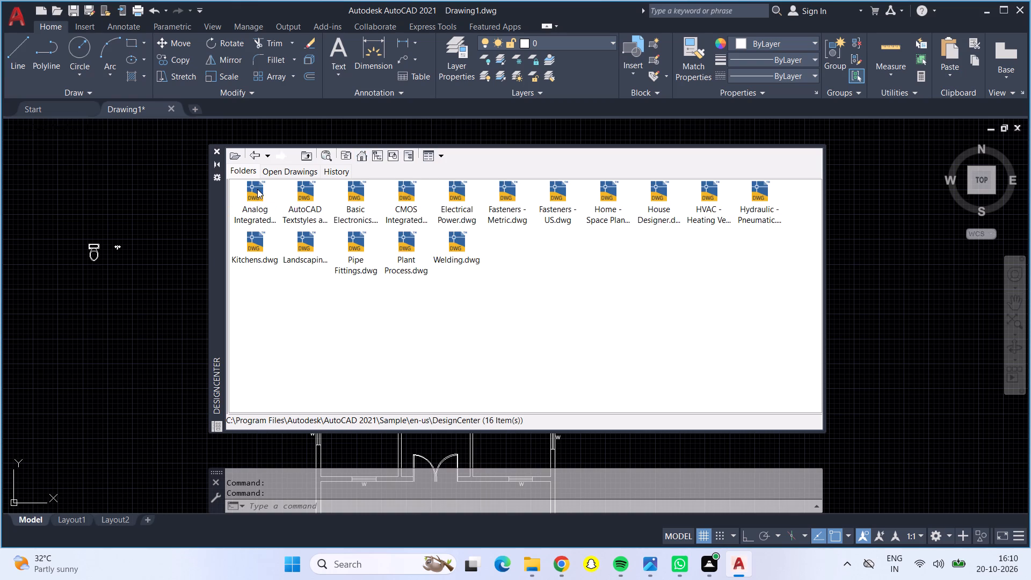
triple_click(602, 189)
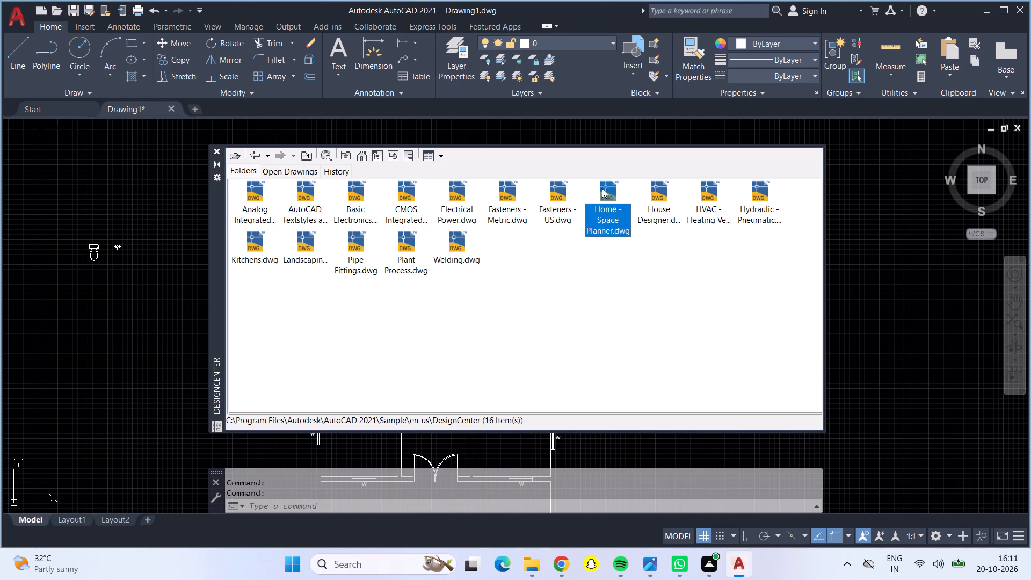
click(287, 187)
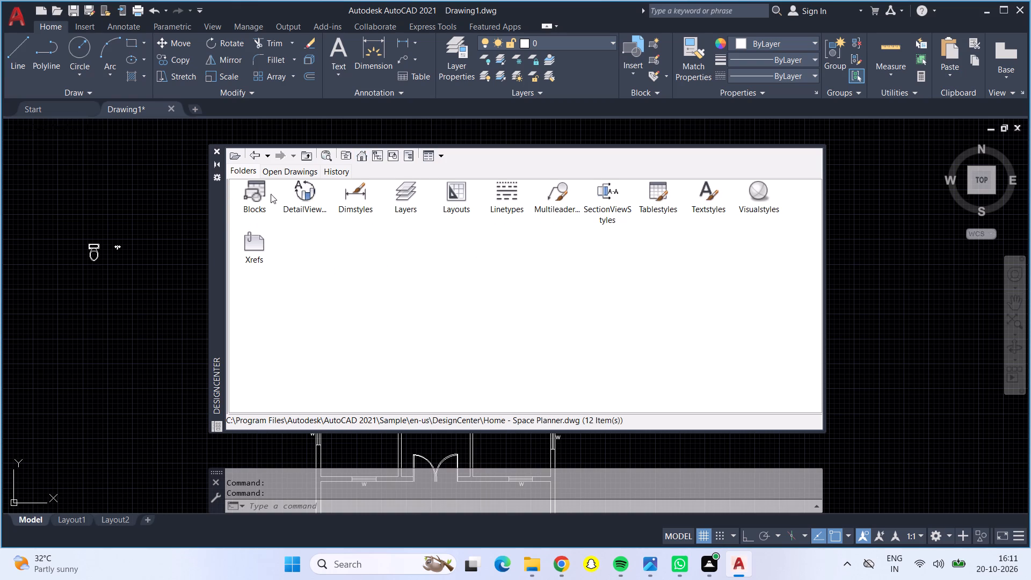
triple_click(263, 195)
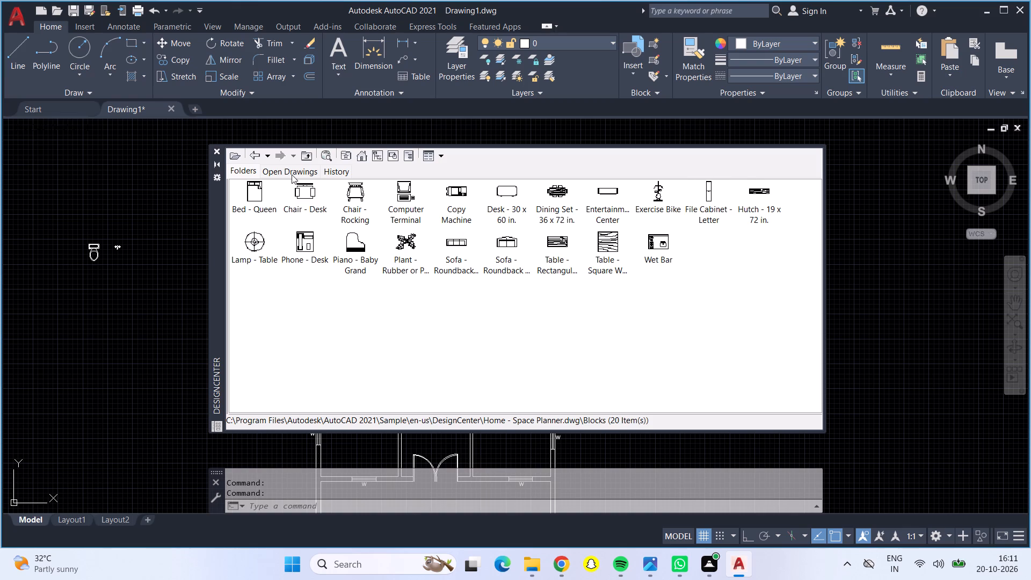
Insert the Bed - Queen, Table - Rectangular, Dining Set - 36 x 72 in. and two roundback sofa blocks into the empty area west of the plan.
drag(257, 183, 50, 329)
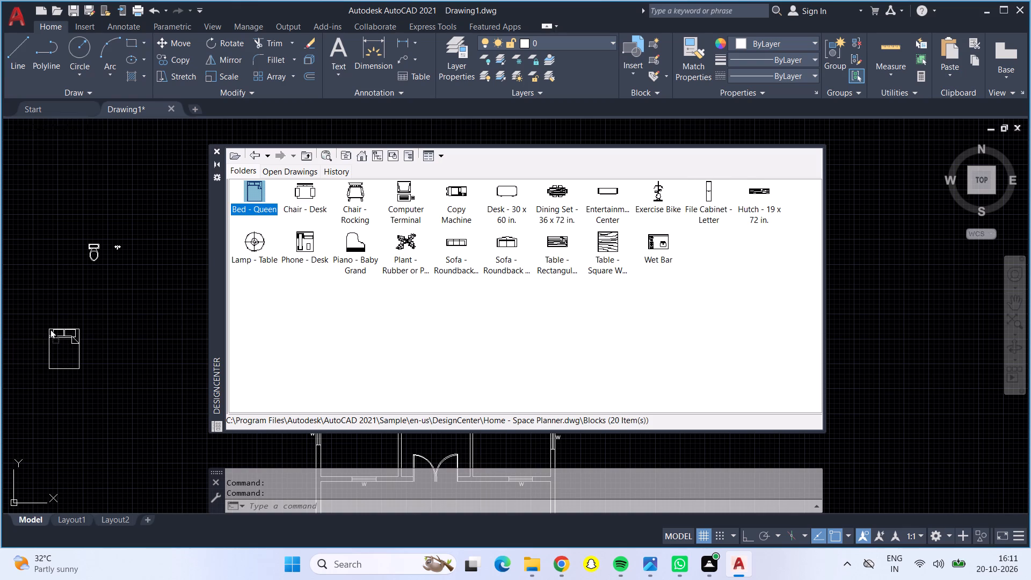
drag(50, 329, 50, 325)
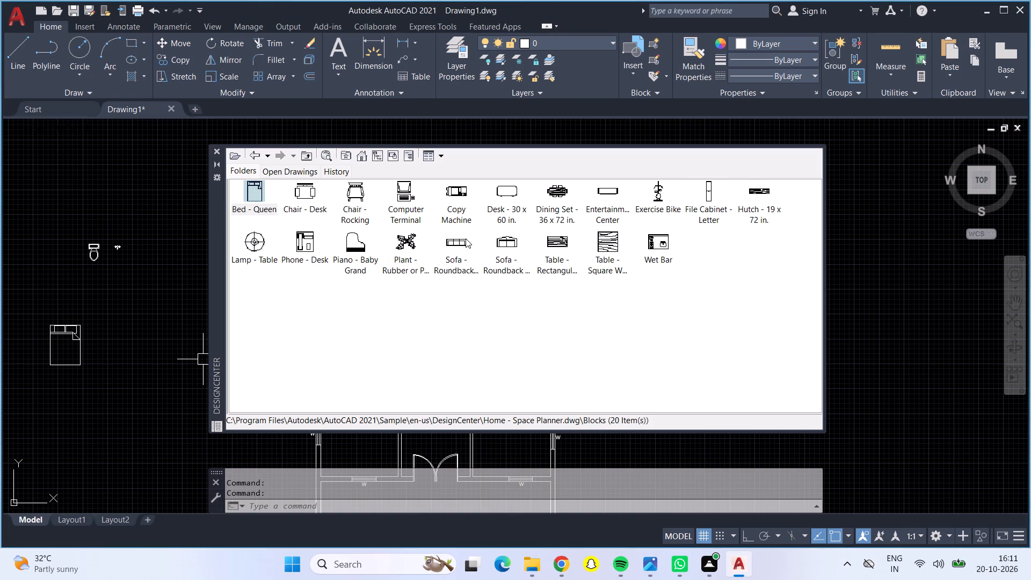
drag(461, 242, 119, 179)
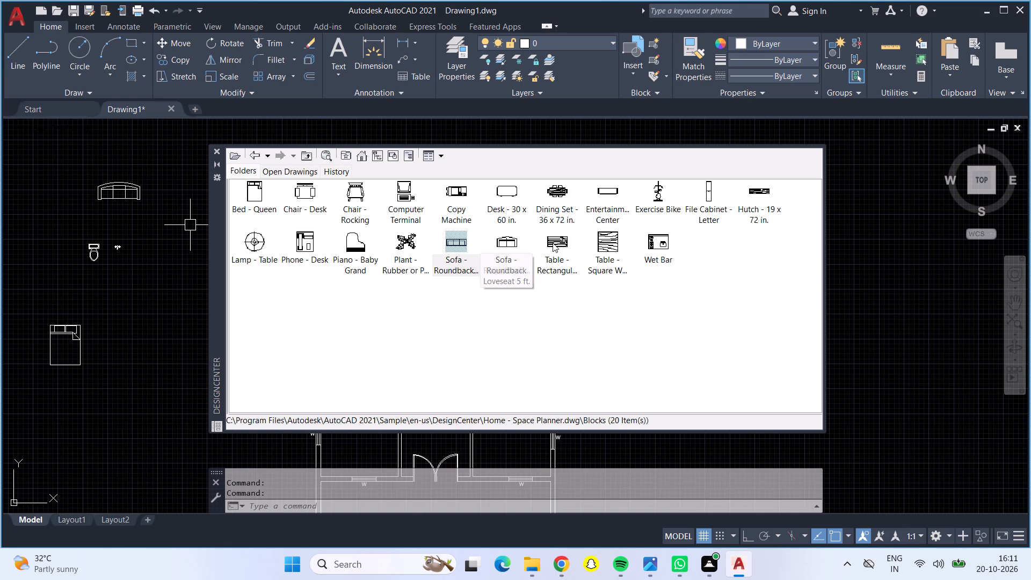
drag(553, 243, 109, 299)
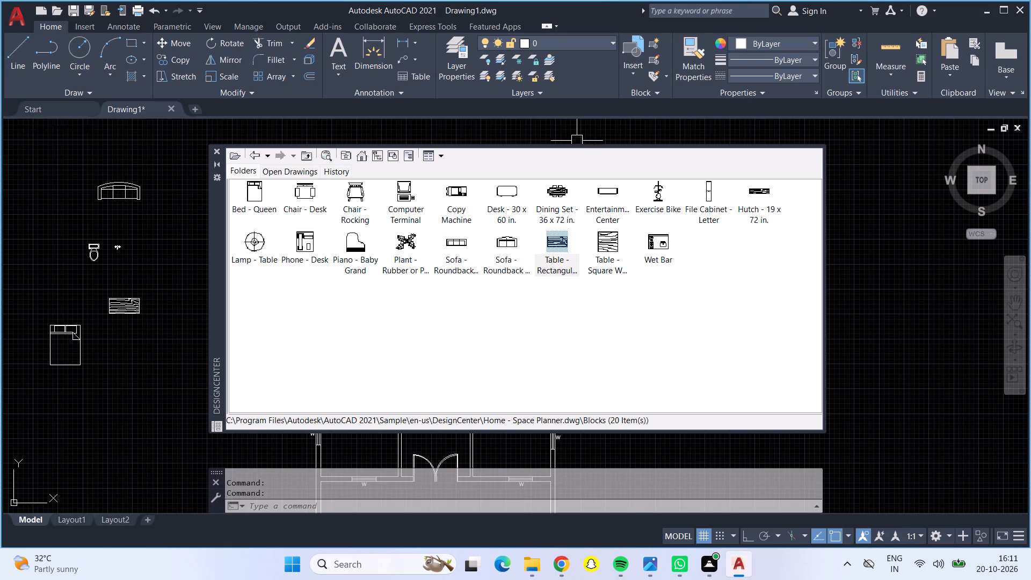
drag(561, 185, 85, 277)
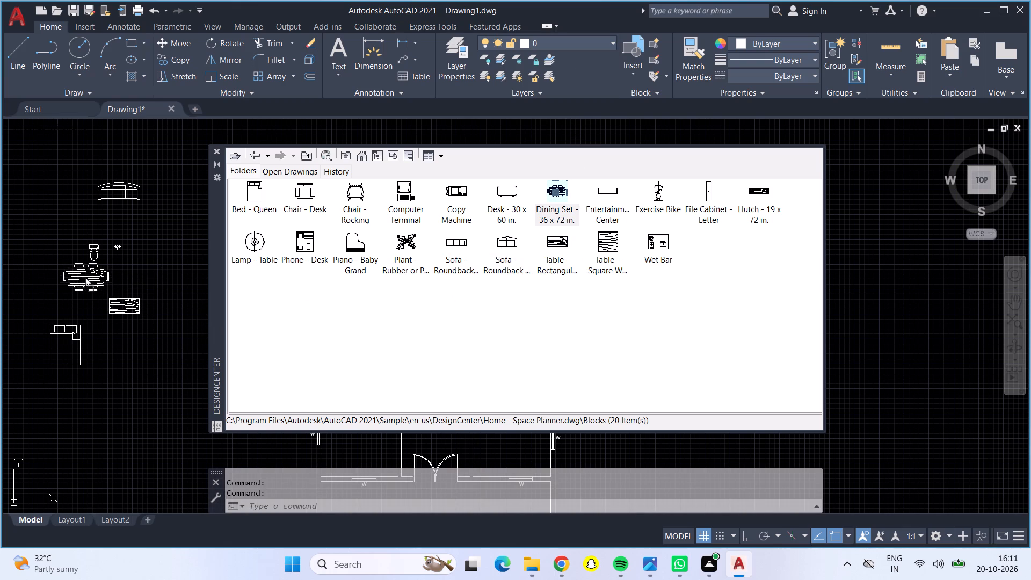
drag(85, 277, 47, 282)
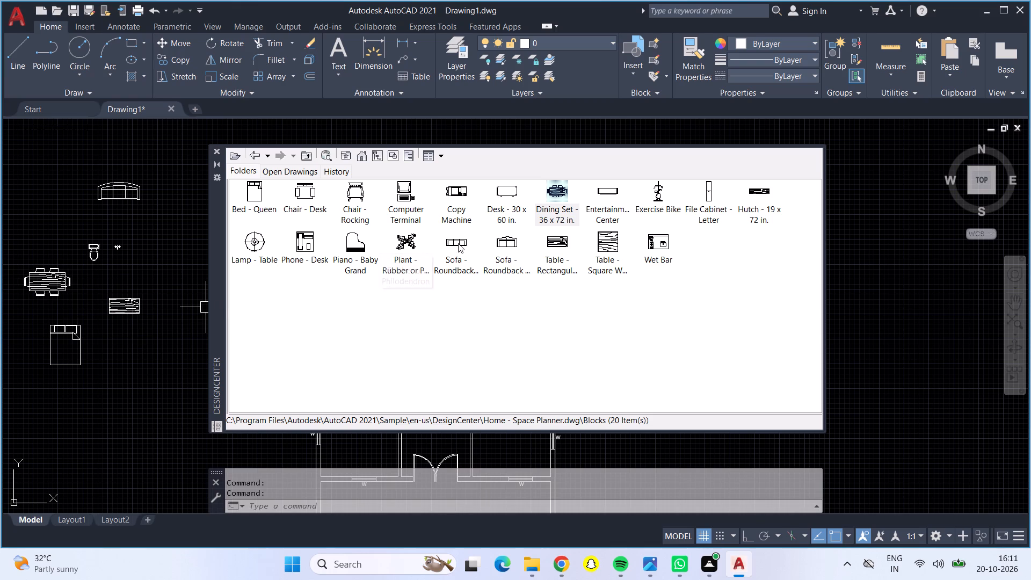
drag(458, 243, 166, 248)
Insert two Lamp - Table blocks, one on each side of the queen bed's headboard.
drag(249, 238, 93, 329)
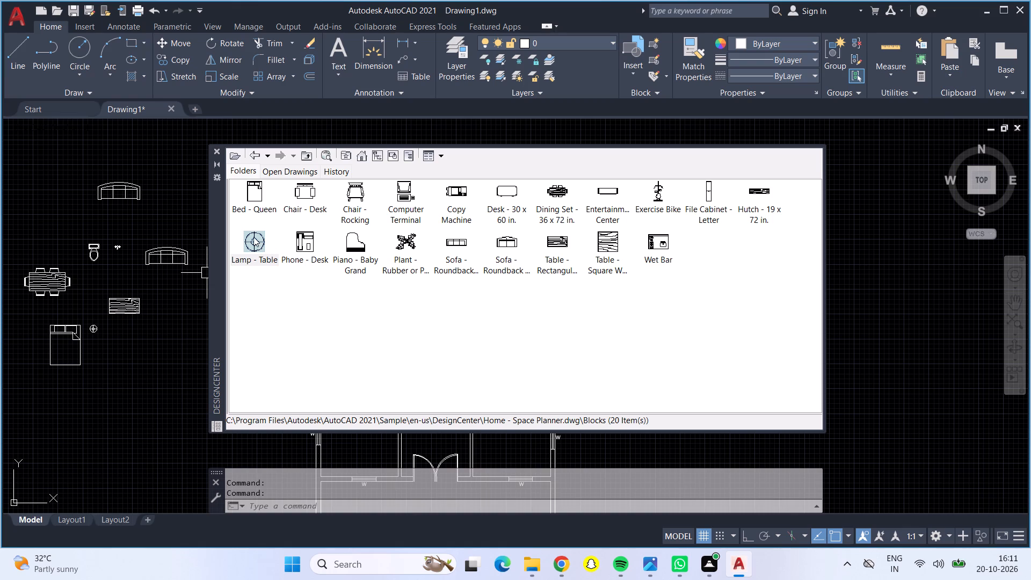
drag(253, 237, 42, 329)
Open the Blocks collection of Kitchens.dwg in DesignCenter.
click(252, 154)
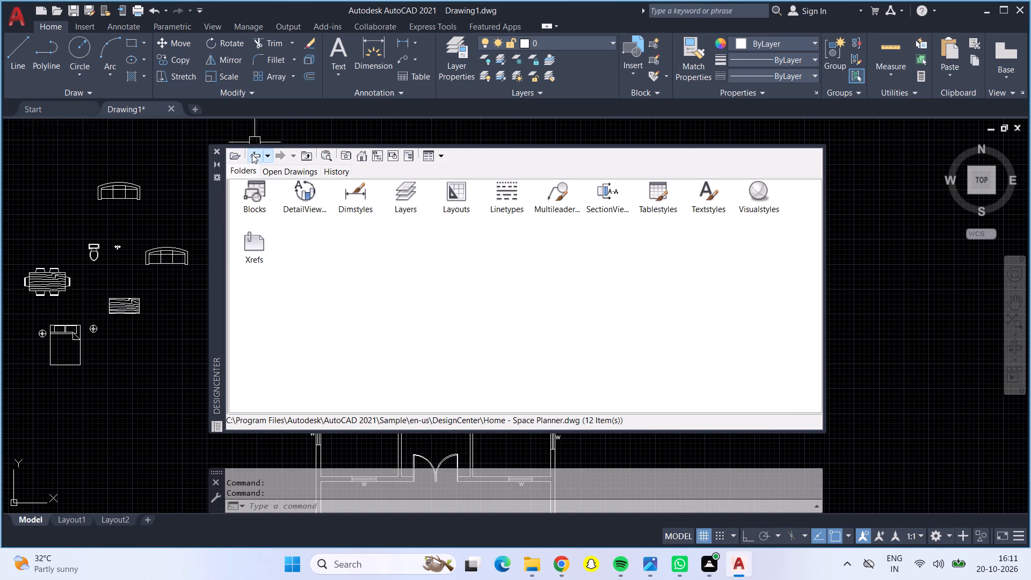
click(252, 154)
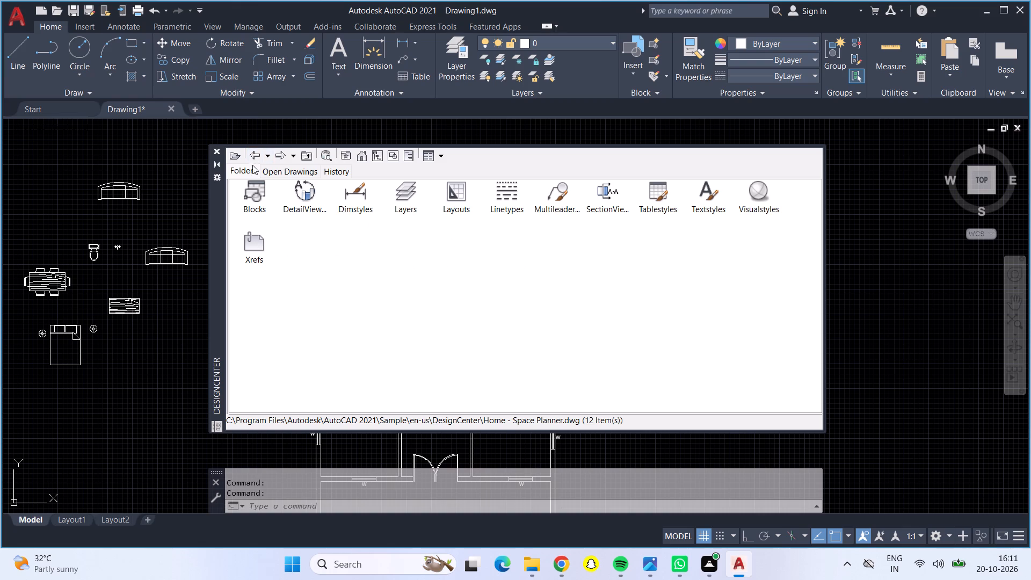
click(252, 157)
click(255, 234)
drag(255, 234, 255, 247)
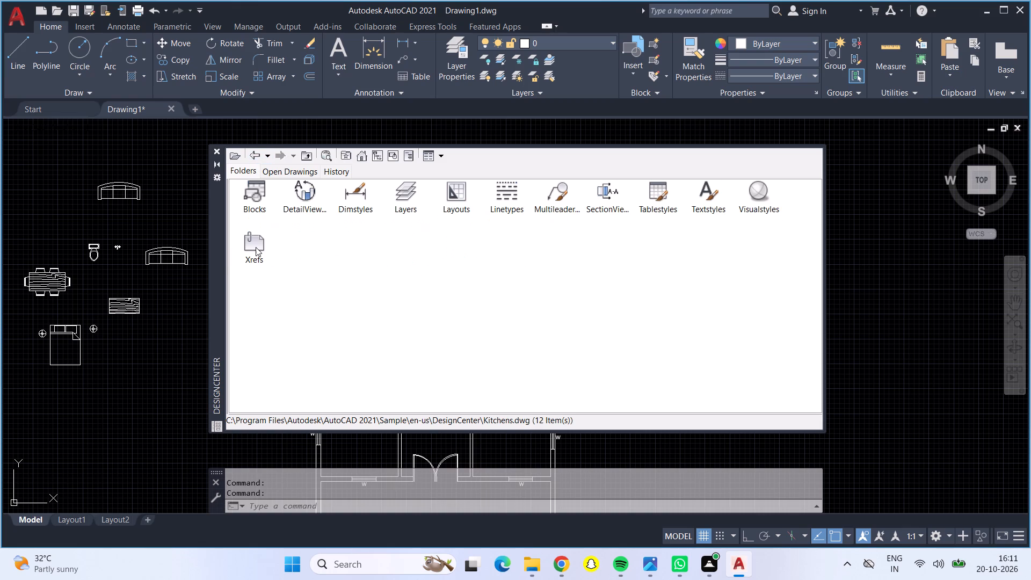
double_click(255, 195)
double_click(256, 194)
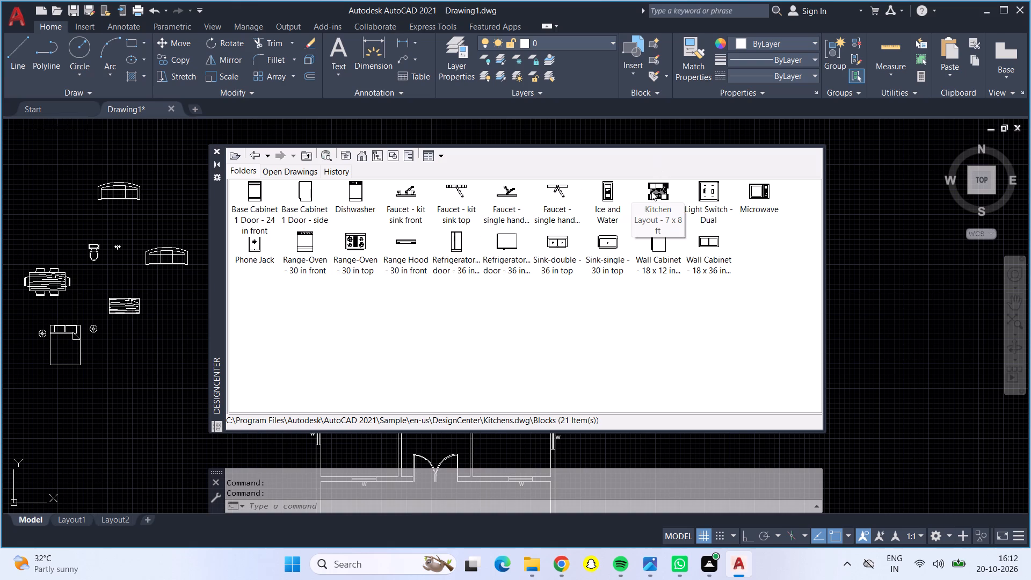
Insert the Kitchen Layout - 7 x 8 ft block southeast of the queen bed and close DesignCenter.
drag(656, 186, 87, 375)
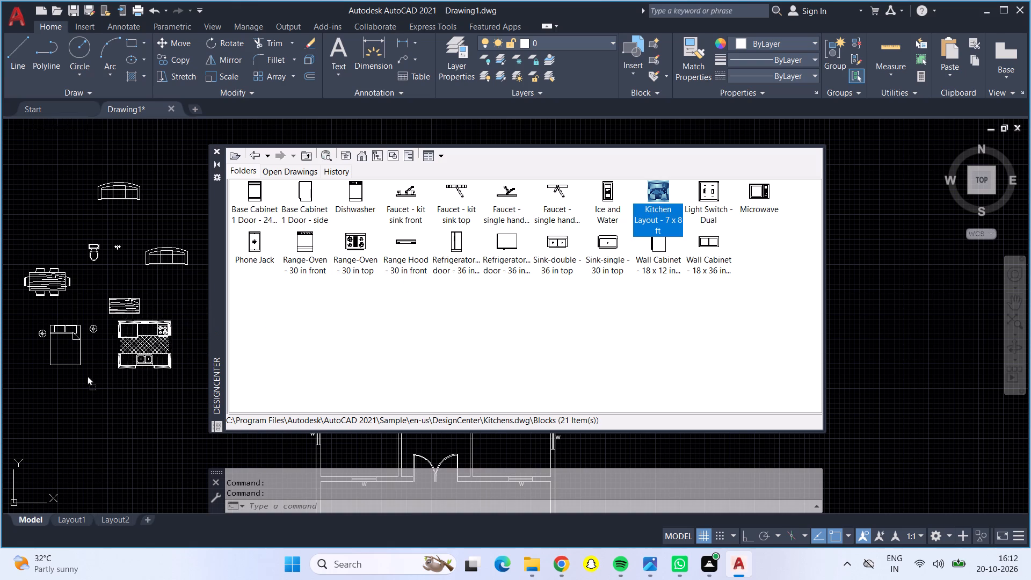
drag(87, 375, 122, 402)
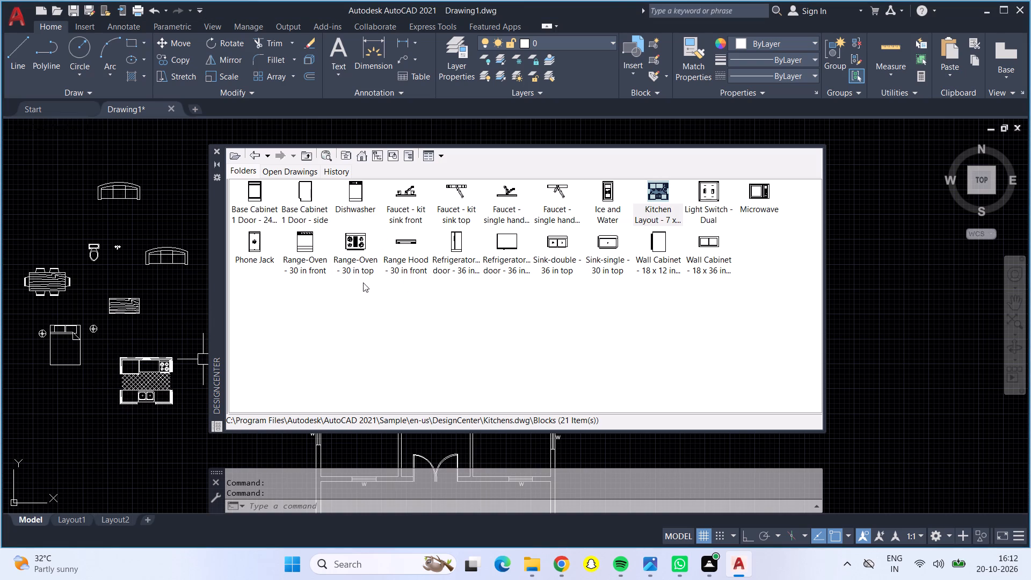
click(213, 148)
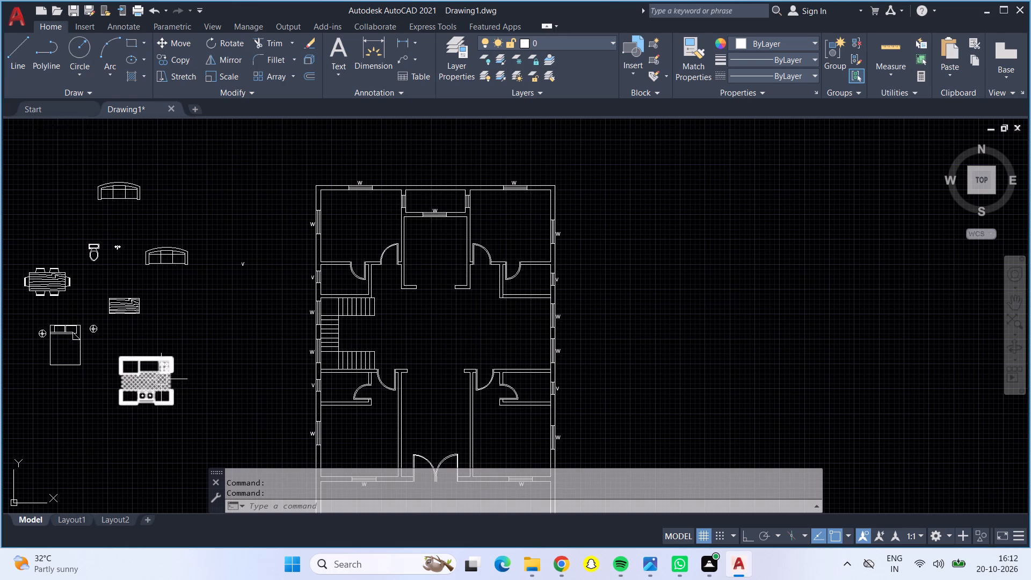
Move the kitchen layout block into the central northern room, just south of the W window.
click(163, 376)
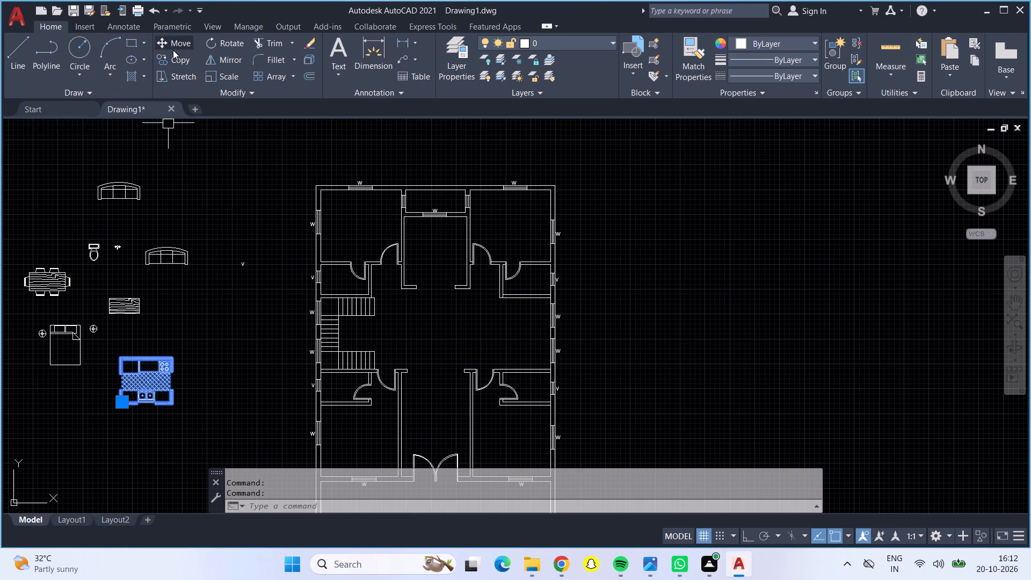
click(172, 46)
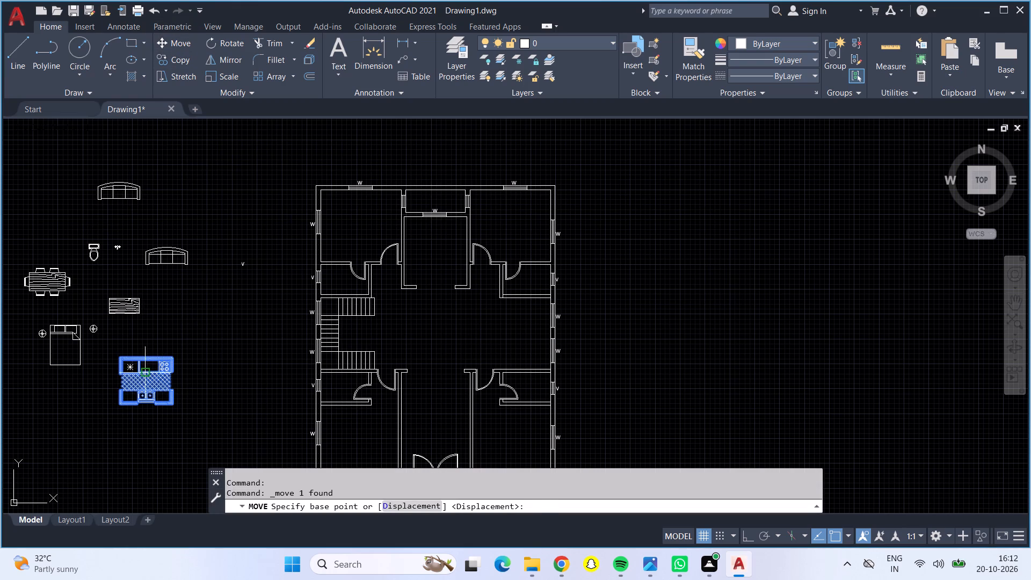
drag(144, 373, 150, 373)
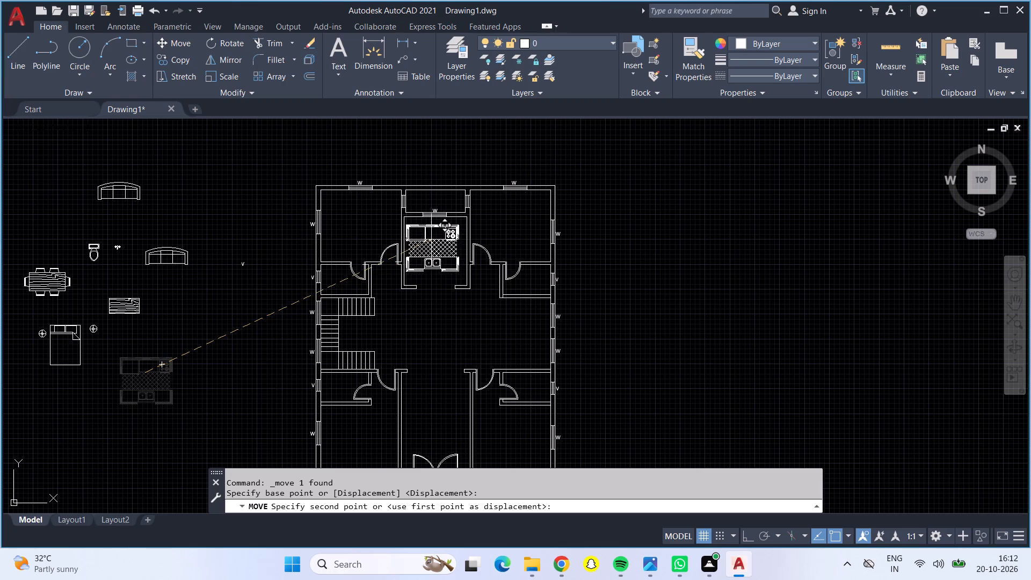
scroll(431, 240, up, 2)
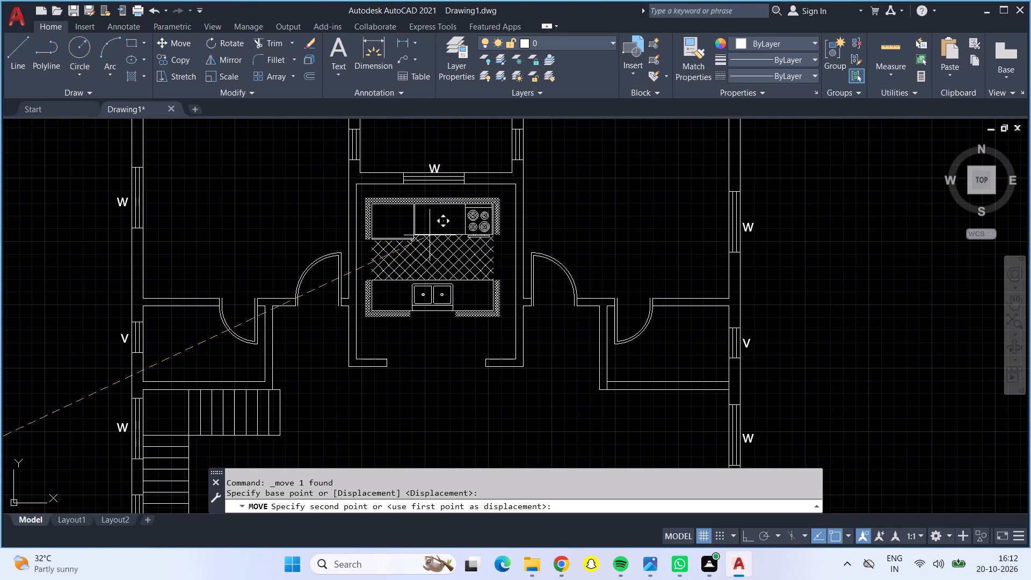
click(433, 237)
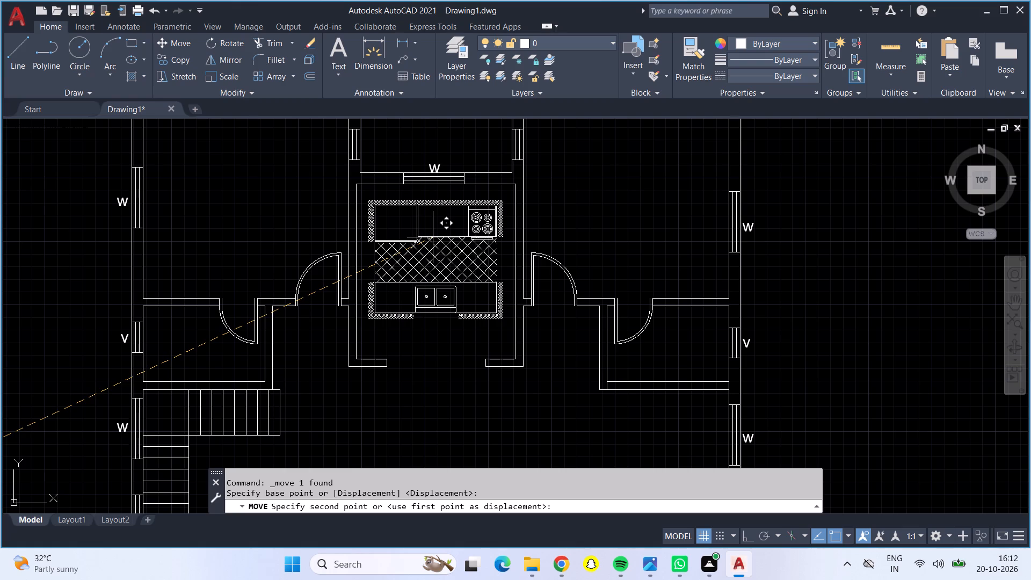
Rotate the kitchen layout block 270° about its southeast corner with Ortho on.
drag(381, 200, 368, 213)
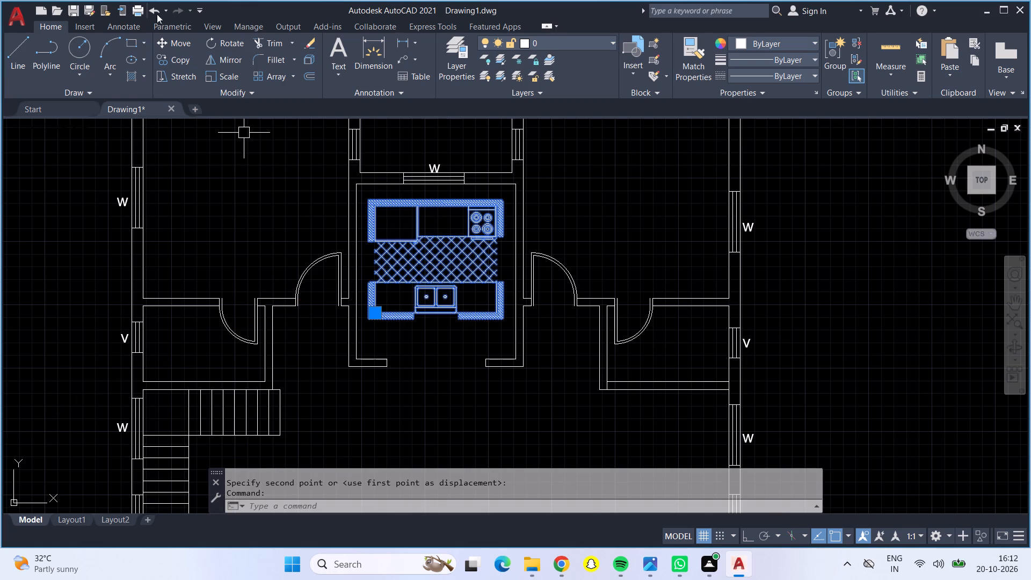
click(218, 47)
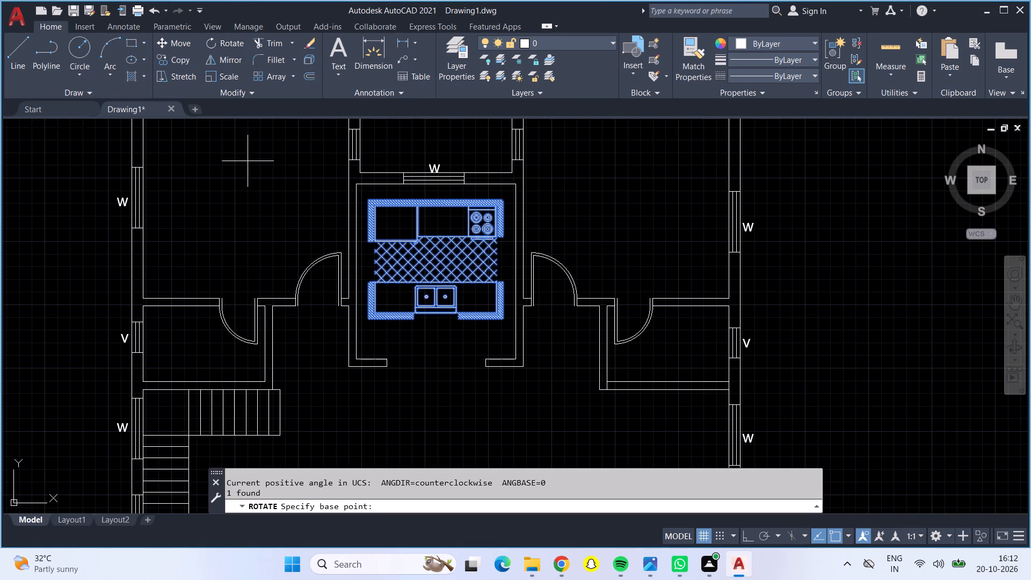
key(F8)
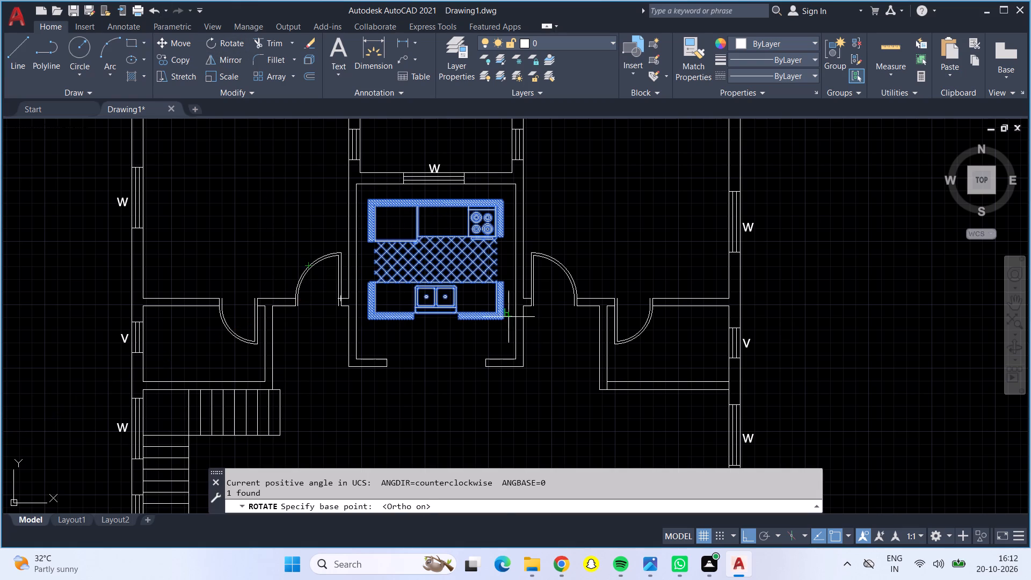
click(509, 316)
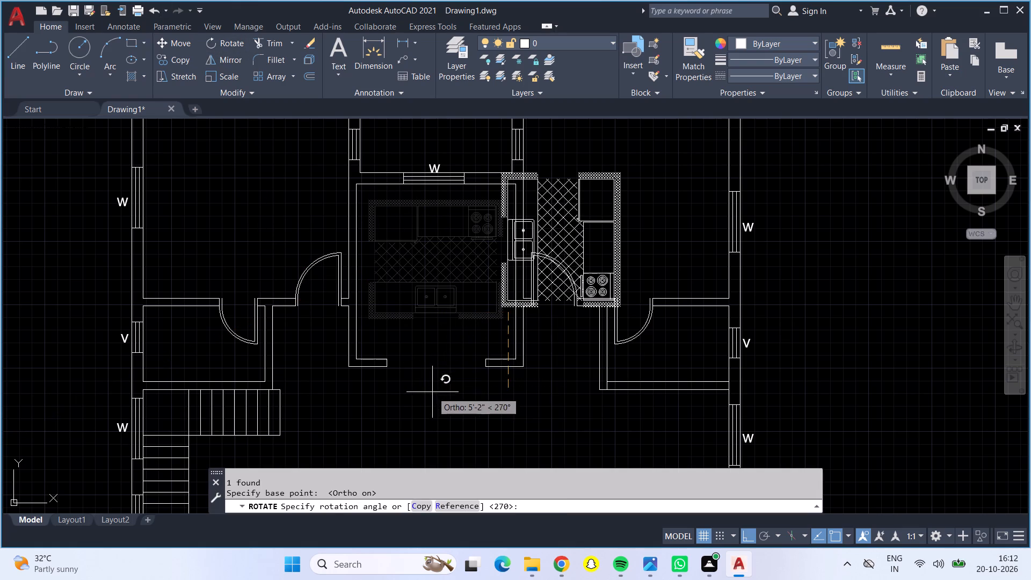
click(443, 410)
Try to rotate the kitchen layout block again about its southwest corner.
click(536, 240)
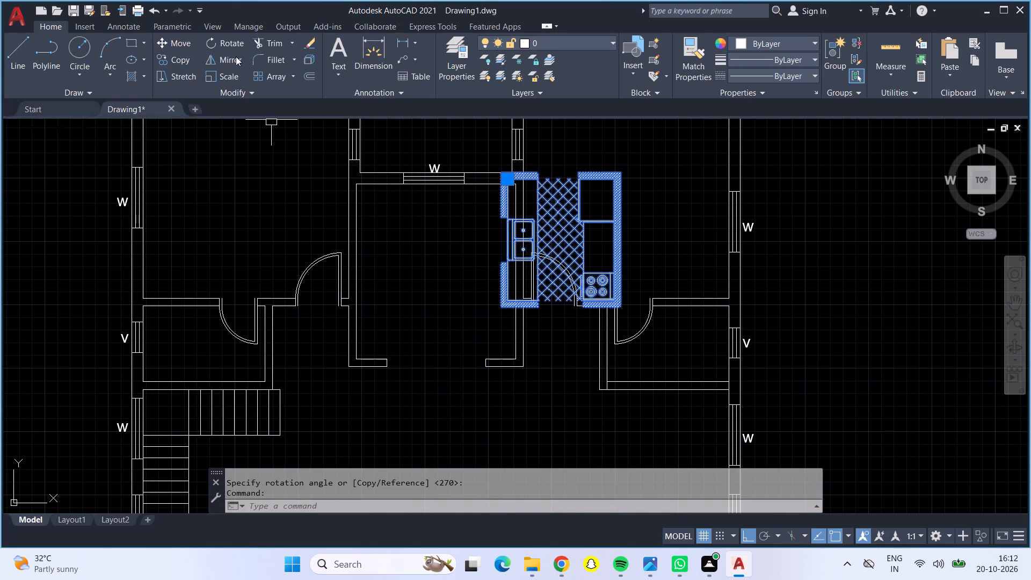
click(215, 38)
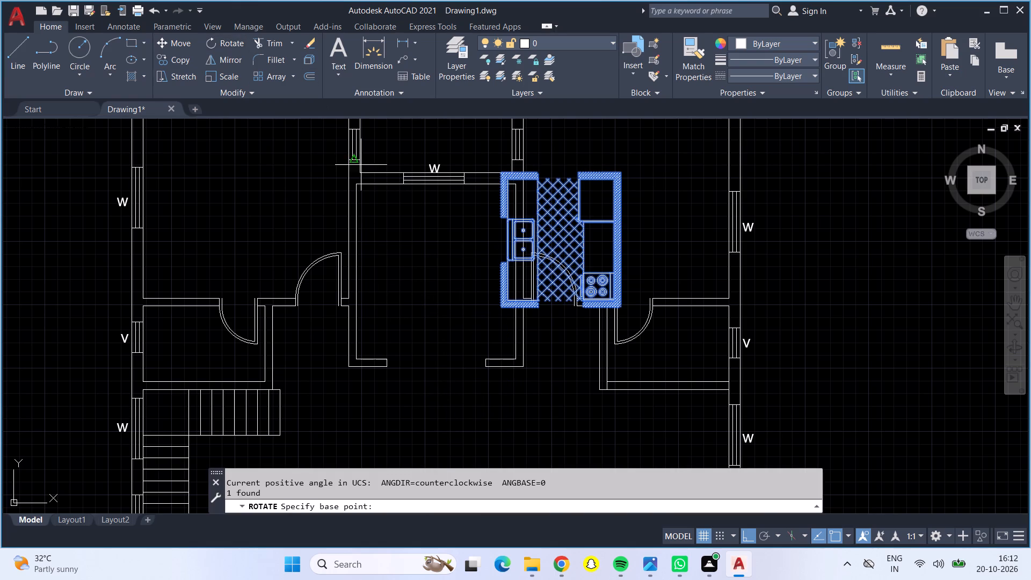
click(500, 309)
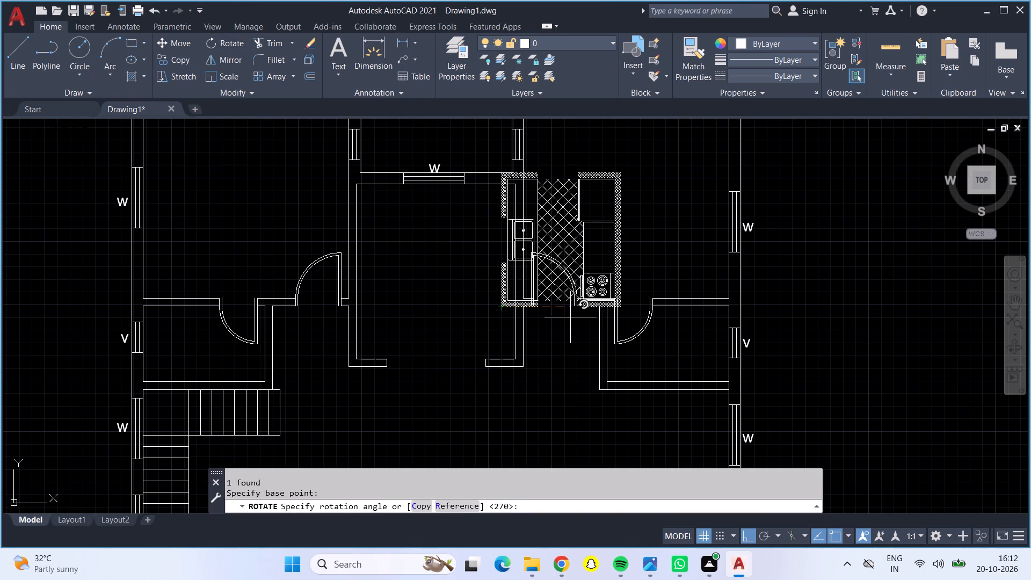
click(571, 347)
Move the rotated kitchen layout about 8'-2" west and about 2'-0" south so it sits inside the central northern room.
click(547, 267)
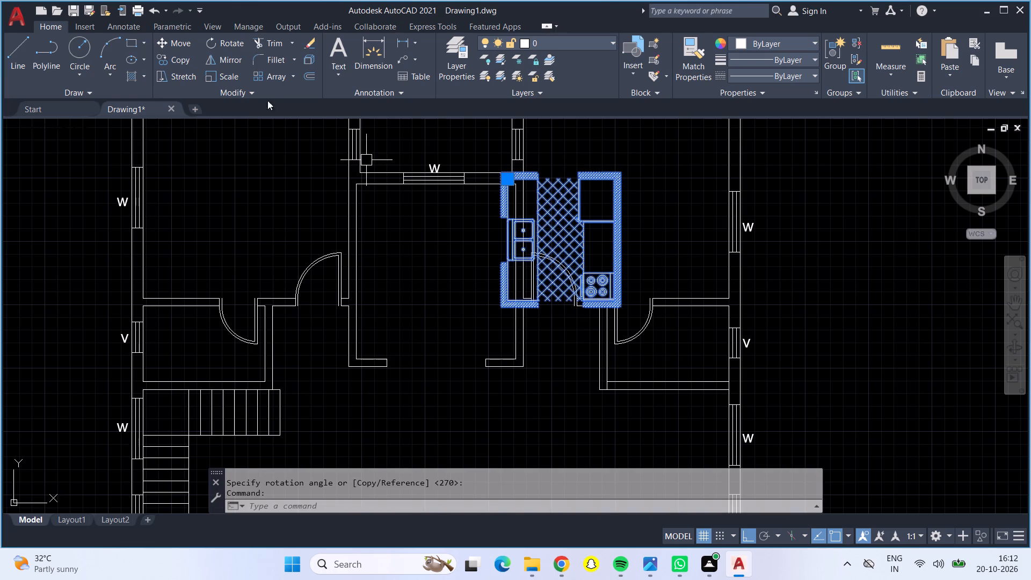
click(168, 44)
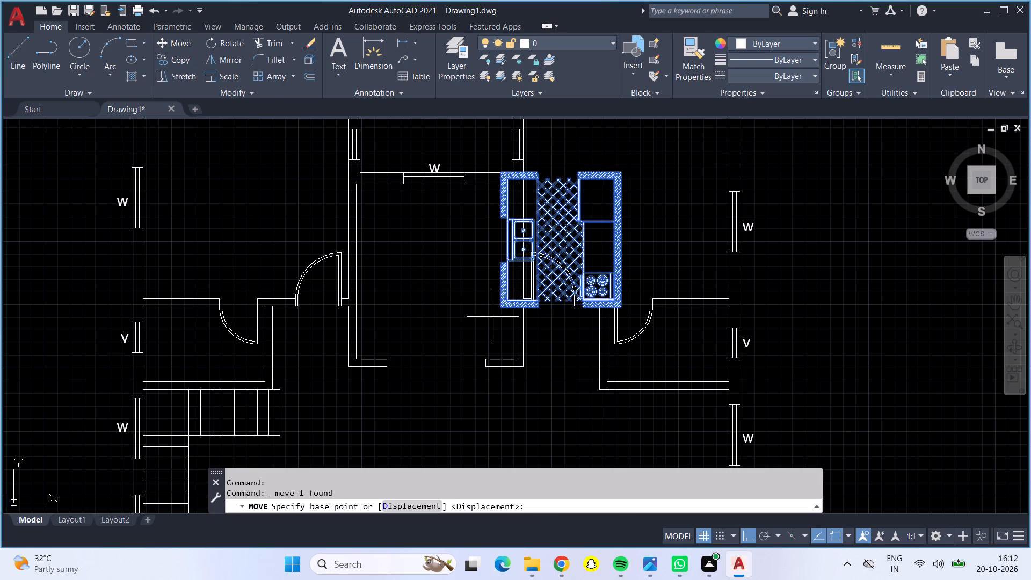
click(507, 302)
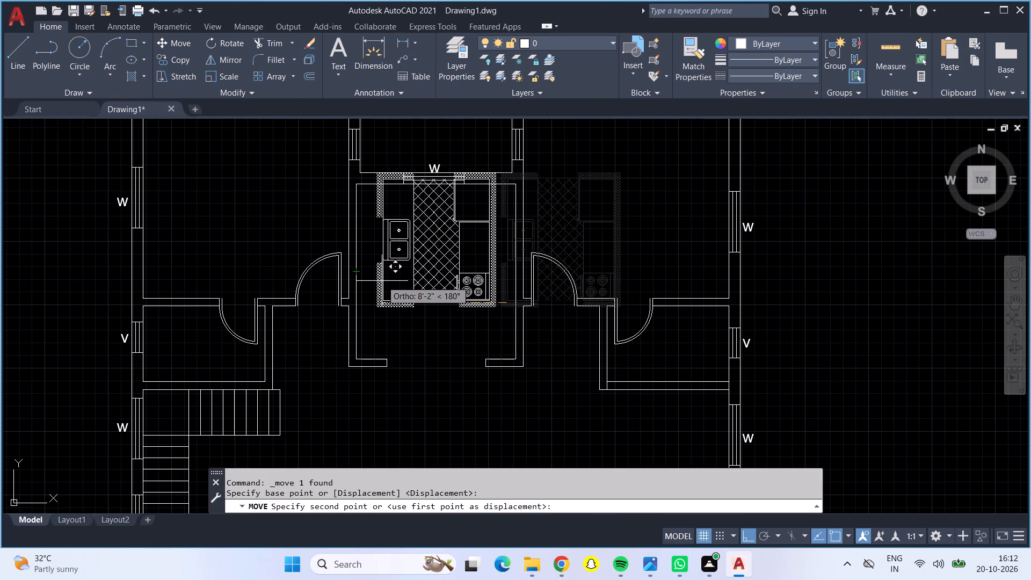
click(382, 281)
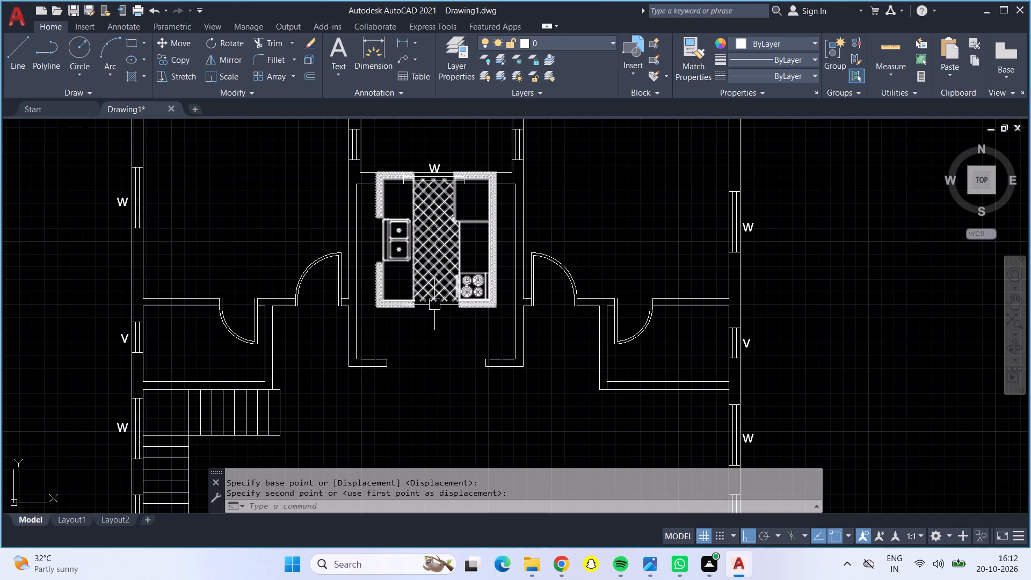
click(434, 305)
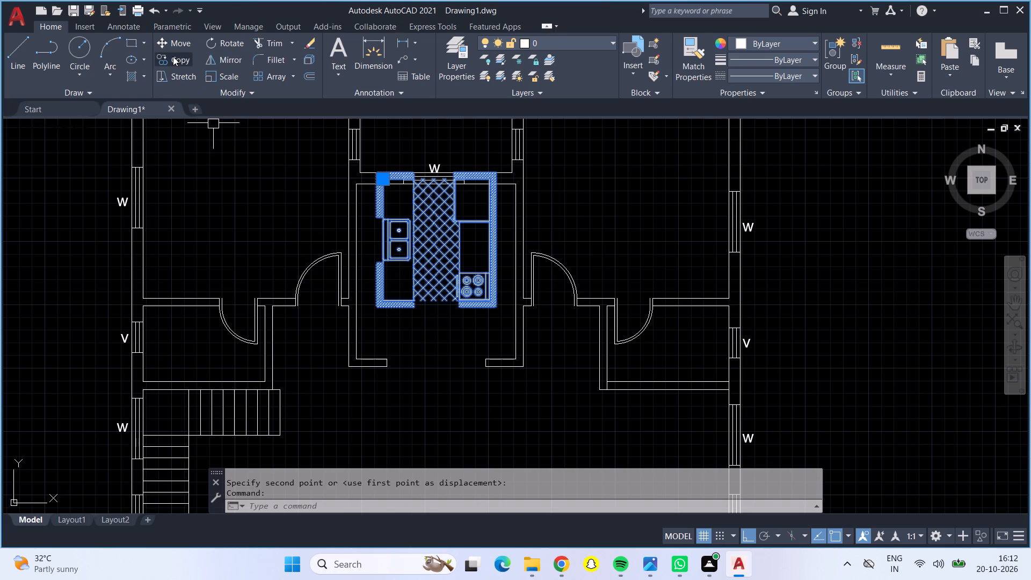
click(177, 42)
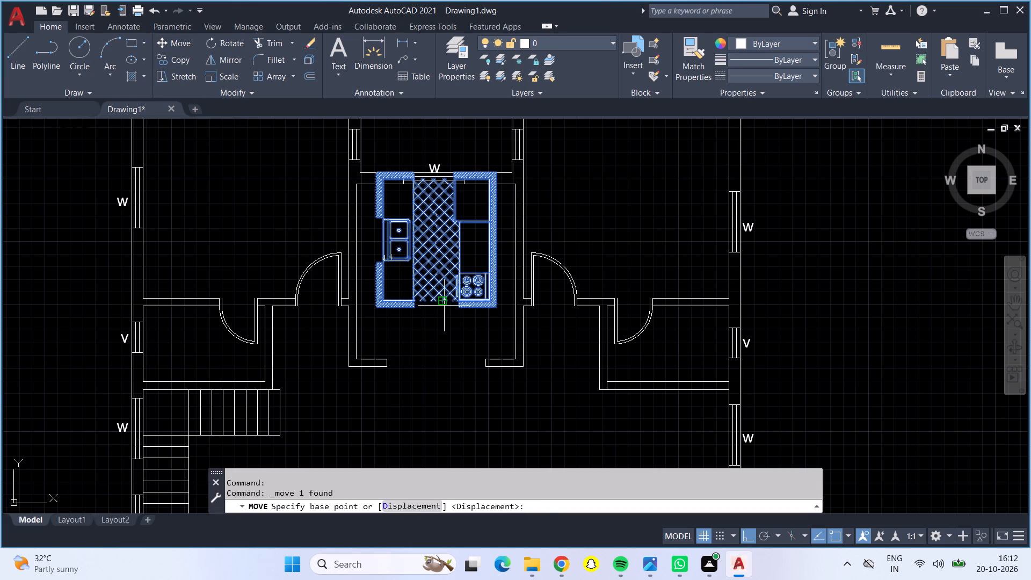
click(439, 299)
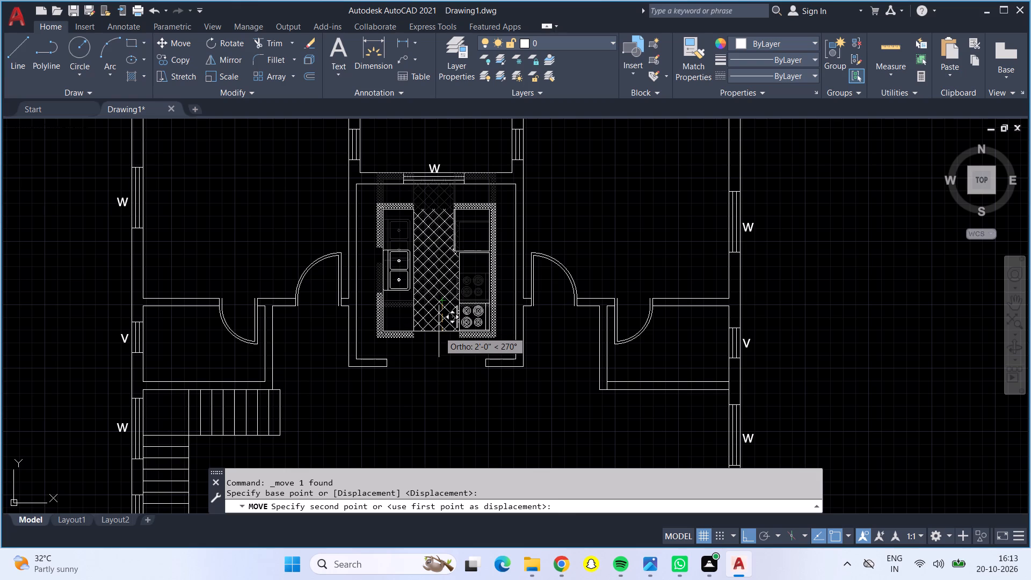
click(439, 331)
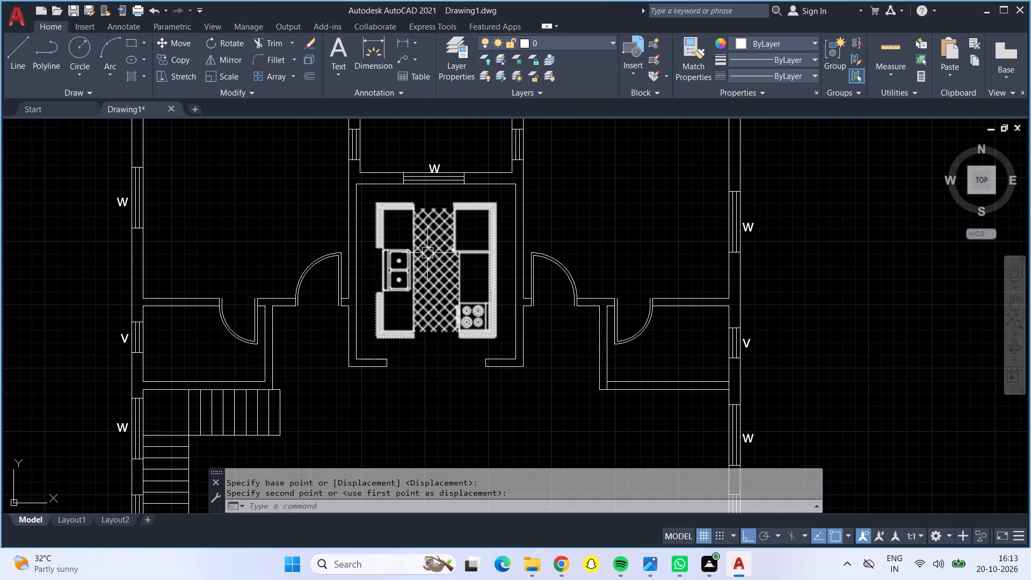
Move the round bedside block on the bed's east side horizontally west so it sits close to the bed's edge.
scroll(575, 185, down, 1)
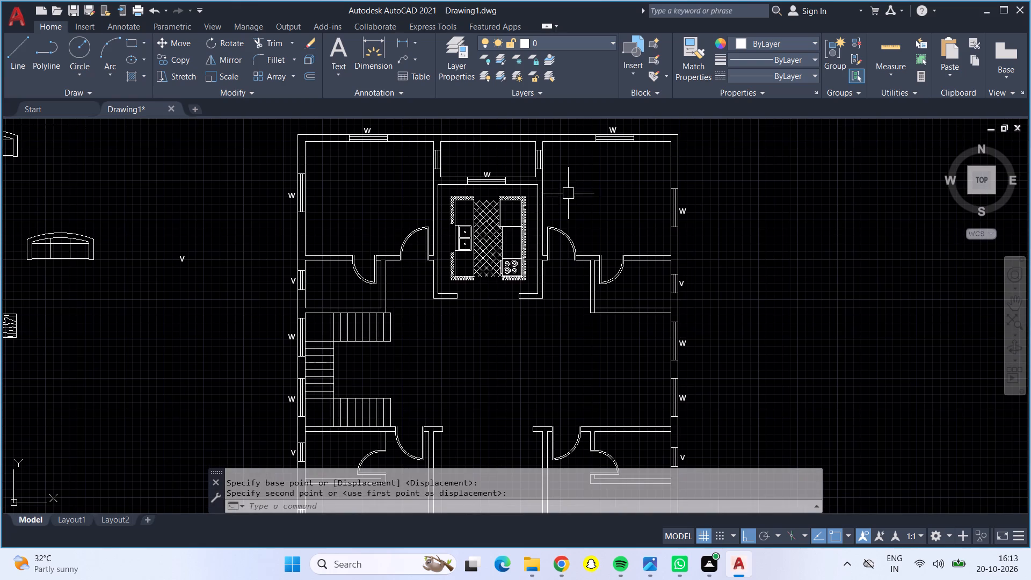
middle_drag(394, 201, 521, 238)
scroll(448, 257, down, 1)
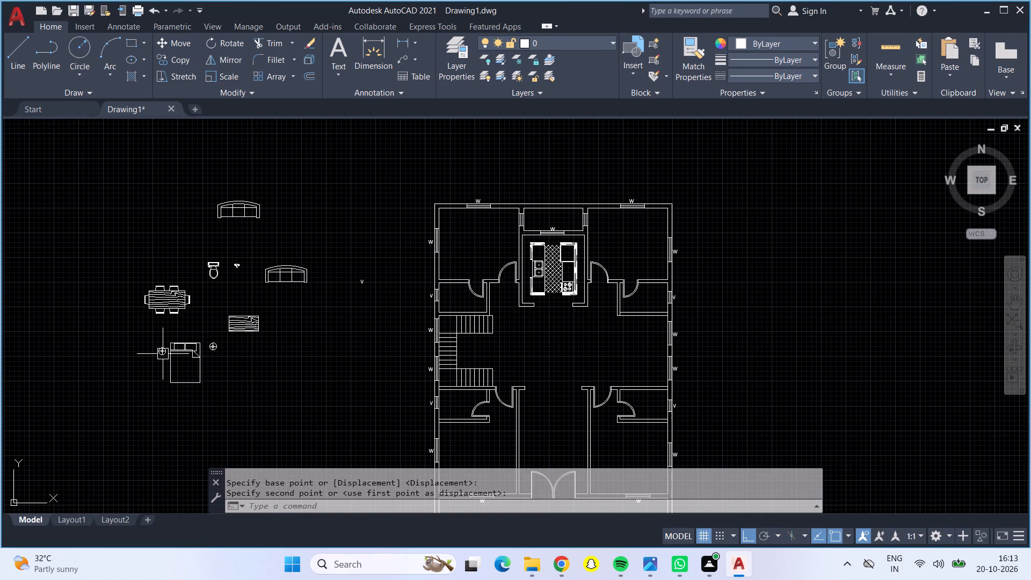
scroll(173, 360, up, 3)
middle_drag(223, 384, 318, 388)
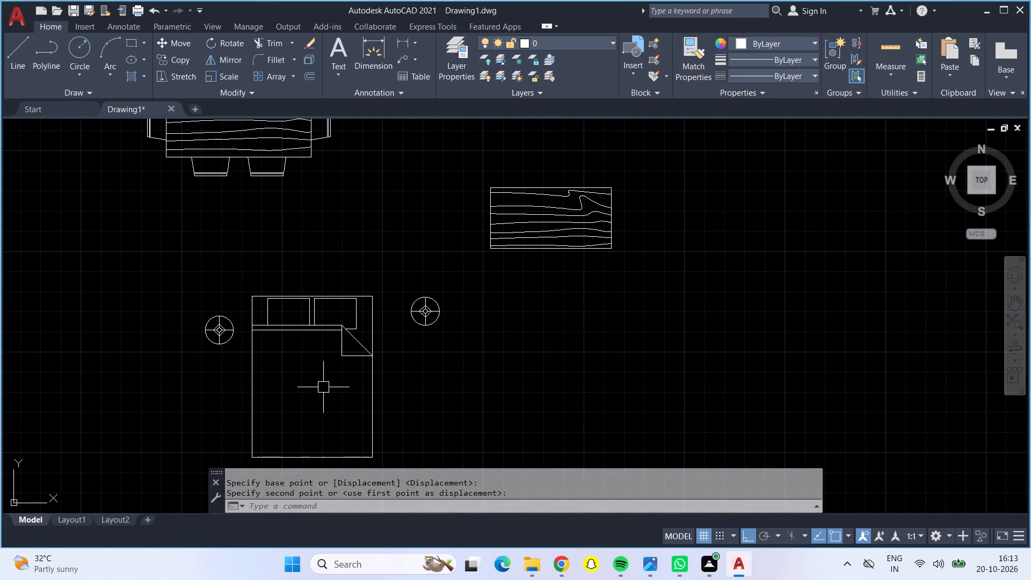
click(413, 317)
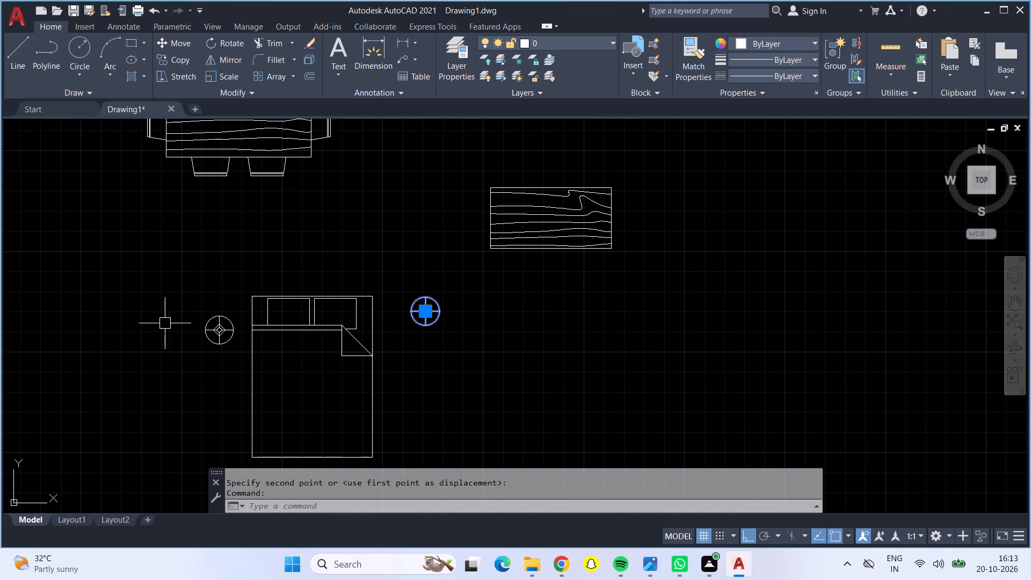
click(191, 41)
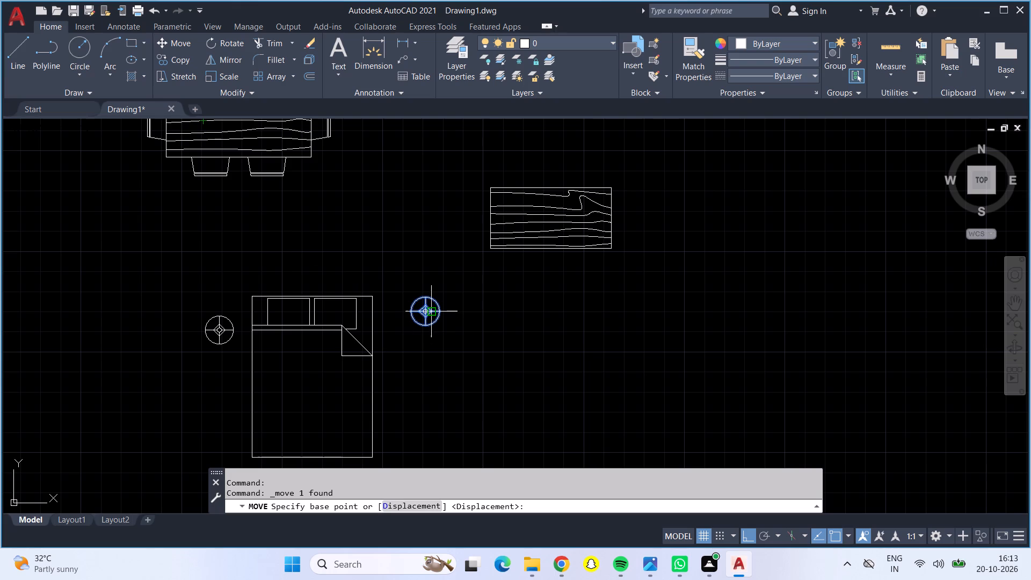
click(427, 310)
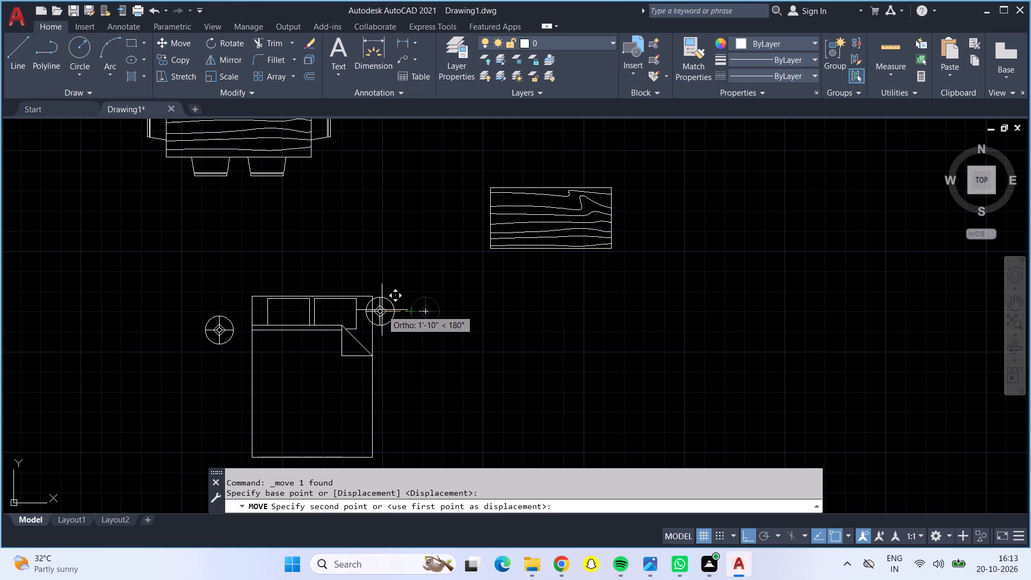
click(389, 309)
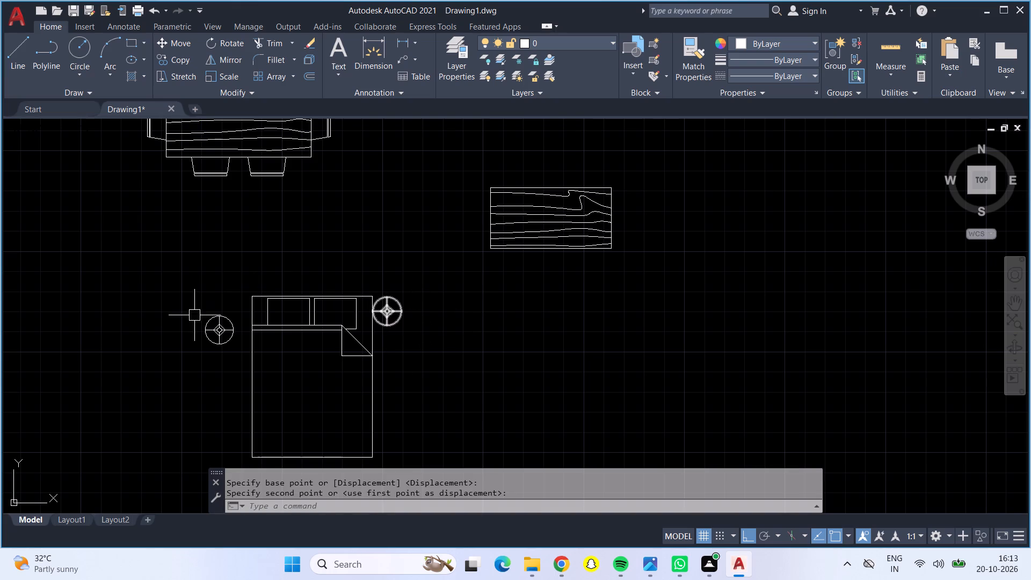
Move the round block on the bed's west side east and north so it sits beside the pillows.
click(214, 332)
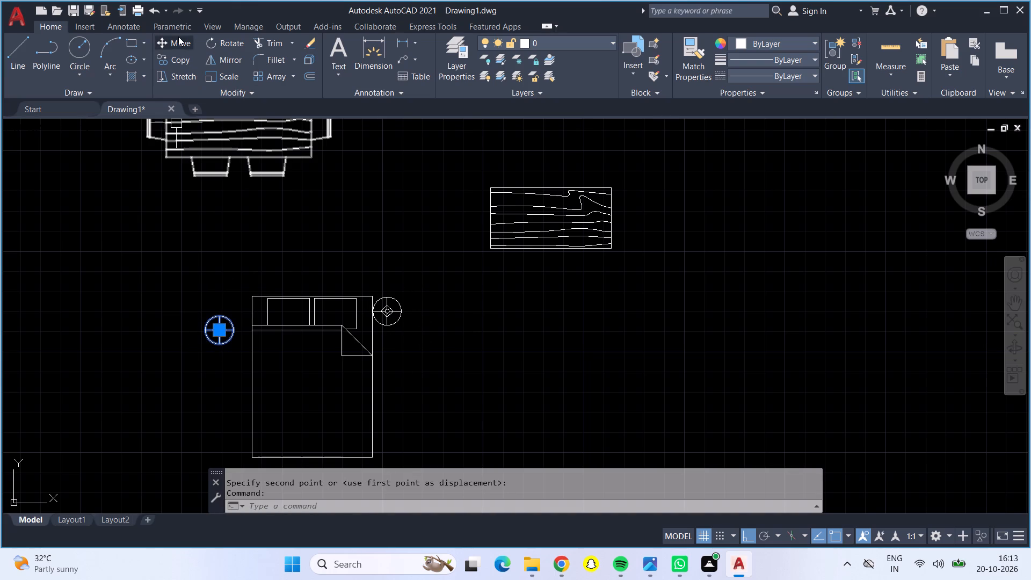
click(178, 37)
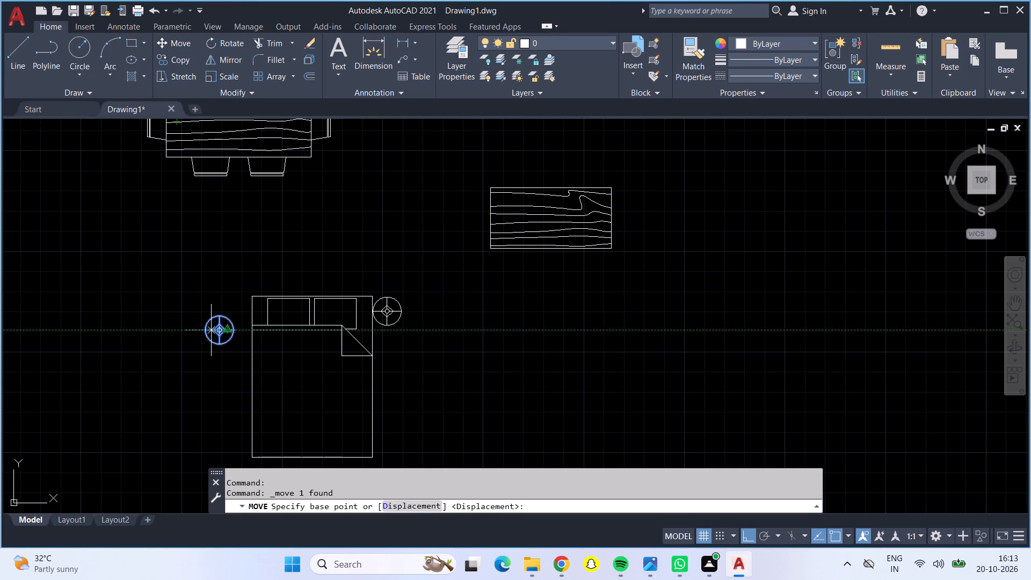
click(216, 332)
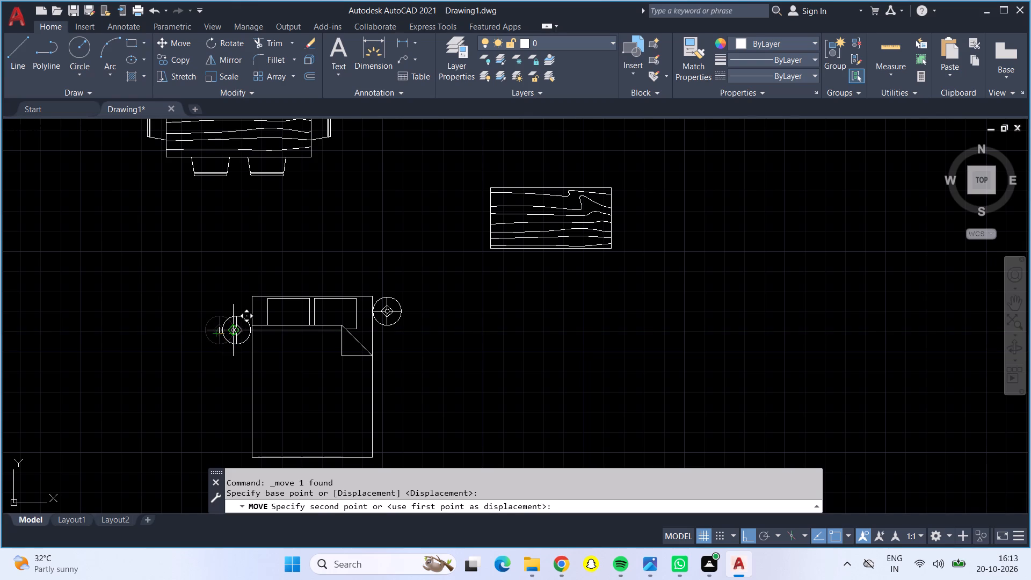
click(236, 333)
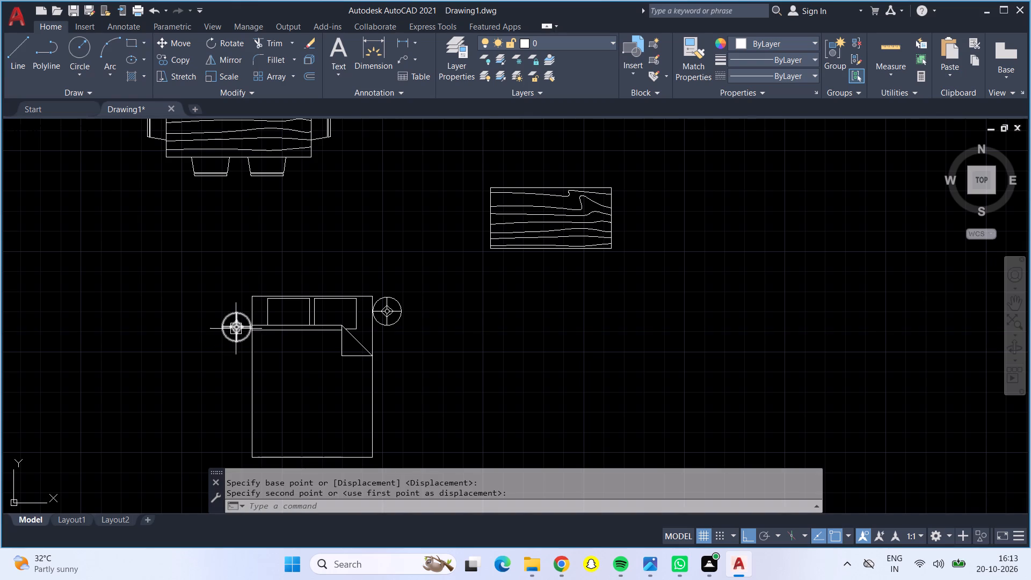
click(237, 328)
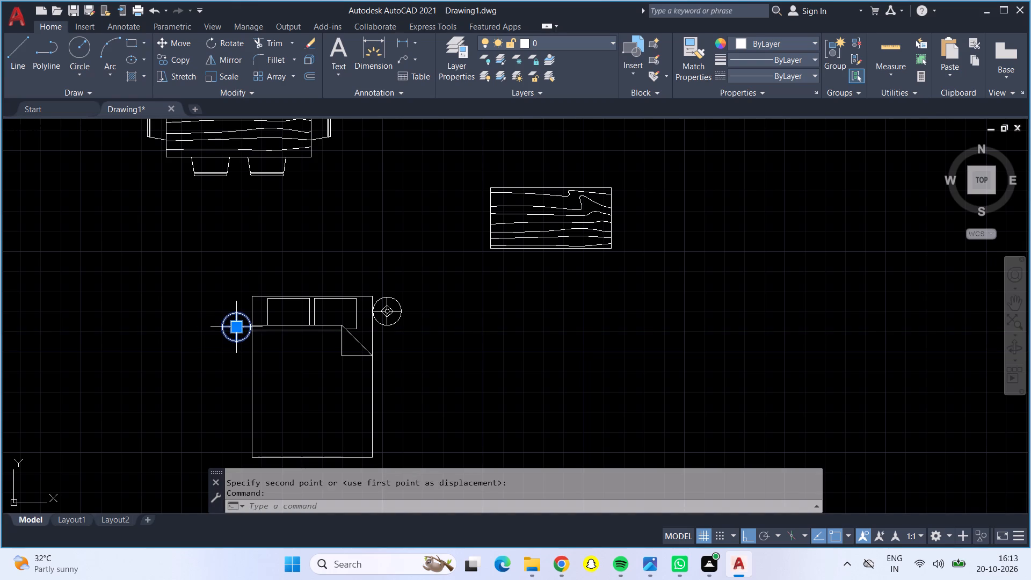
click(176, 44)
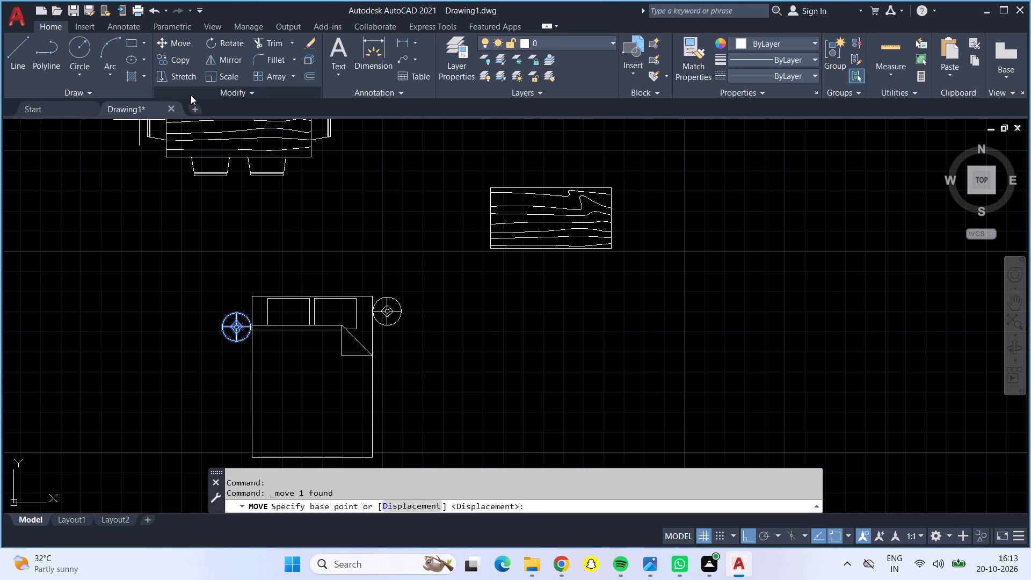
click(238, 319)
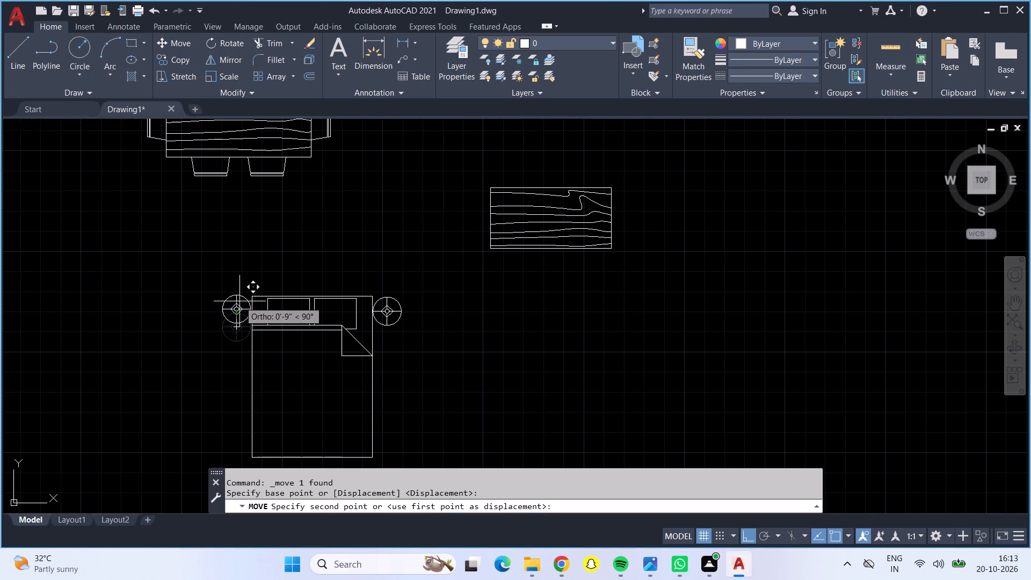
click(239, 305)
Move the western round block east so its east quadrant touches the bed's west edge.
scroll(232, 309, up, 1)
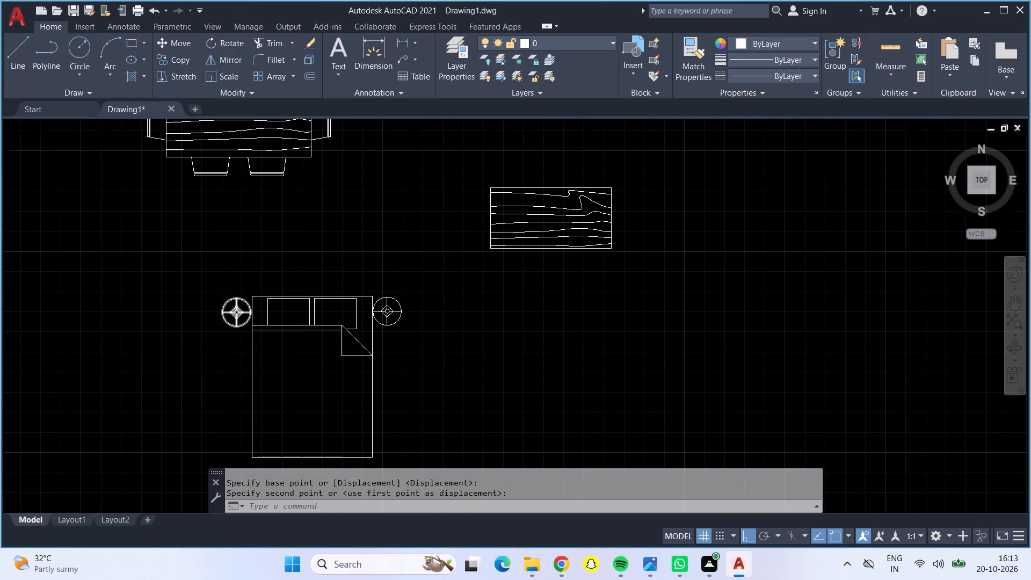
scroll(256, 330, down, 1)
scroll(299, 375, up, 2)
middle_drag(301, 379, 354, 454)
scroll(231, 308, up, 1)
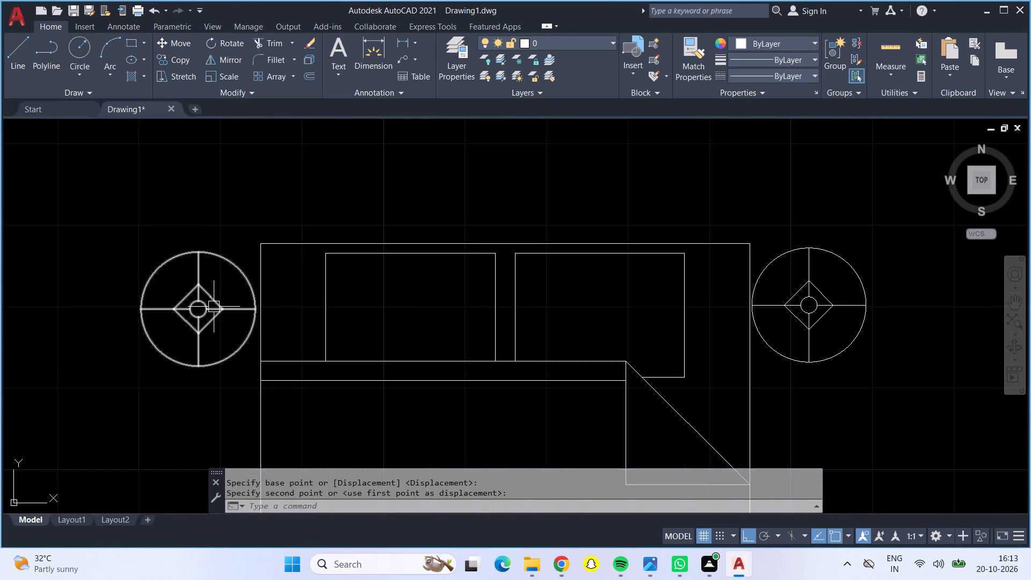
click(214, 307)
click(176, 42)
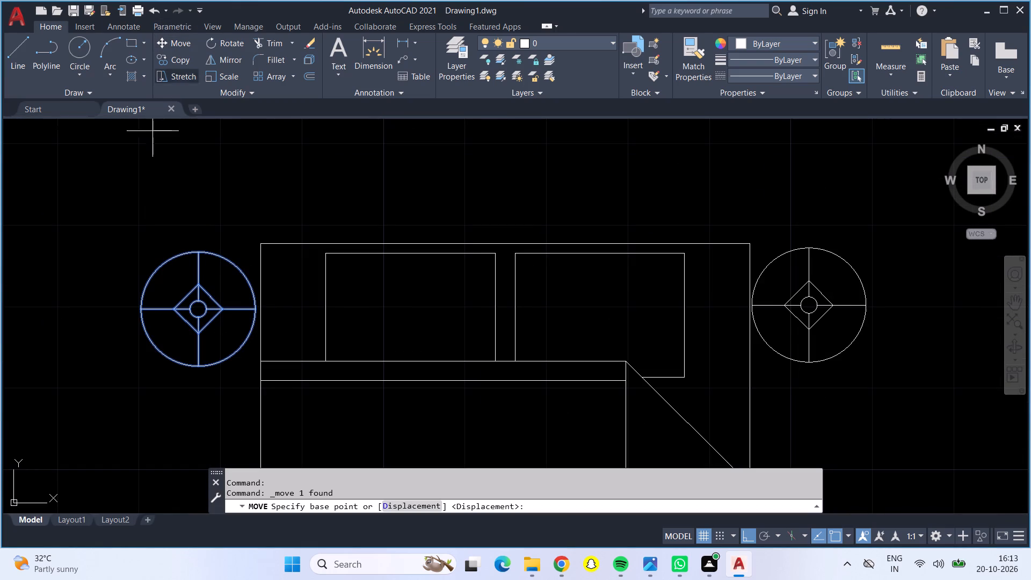
click(258, 310)
click(258, 310)
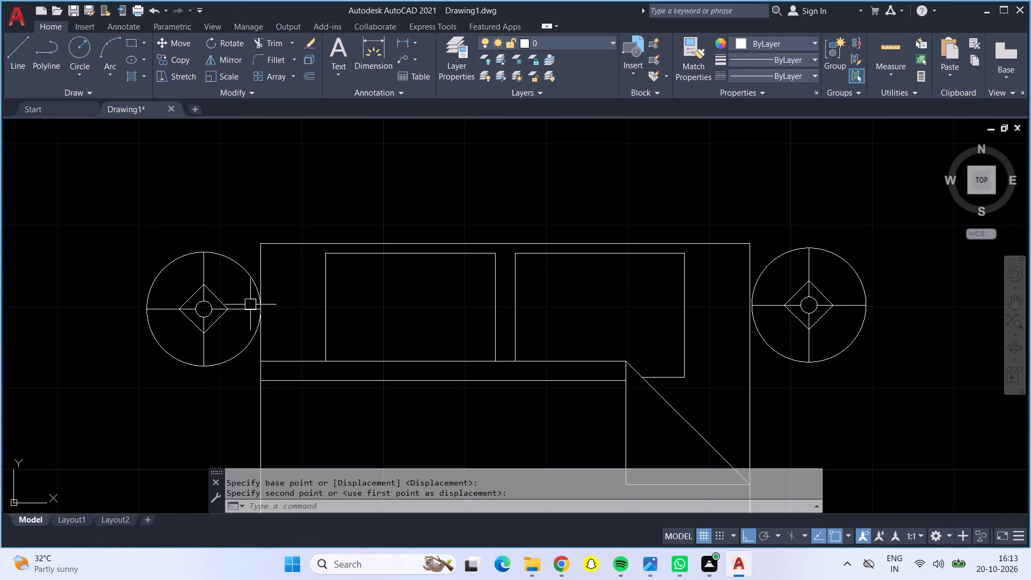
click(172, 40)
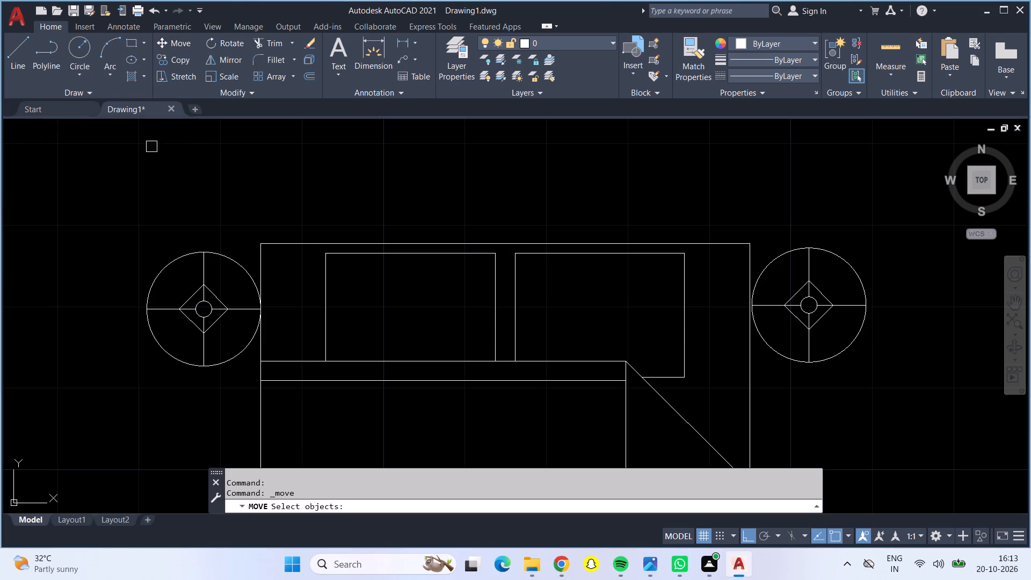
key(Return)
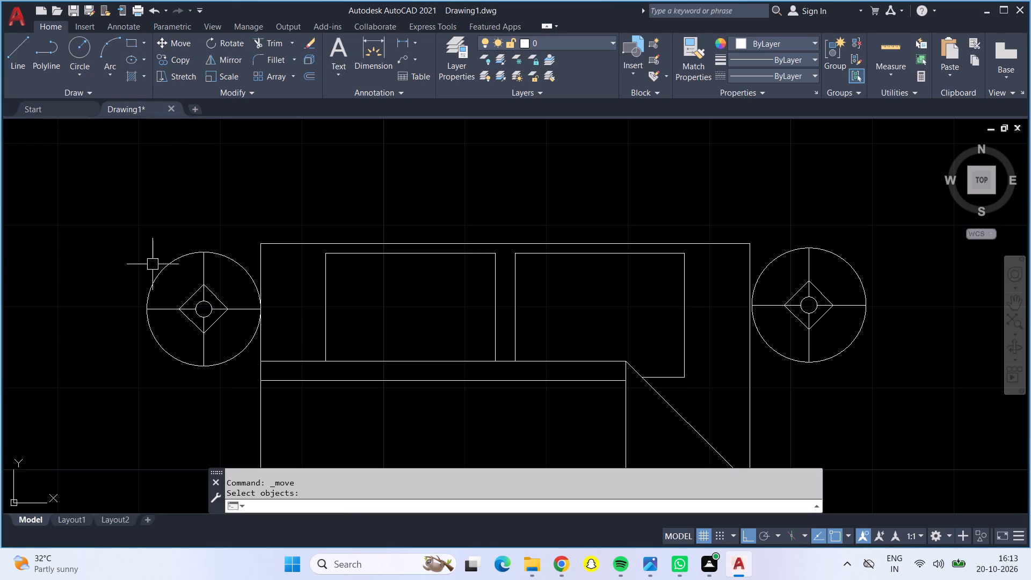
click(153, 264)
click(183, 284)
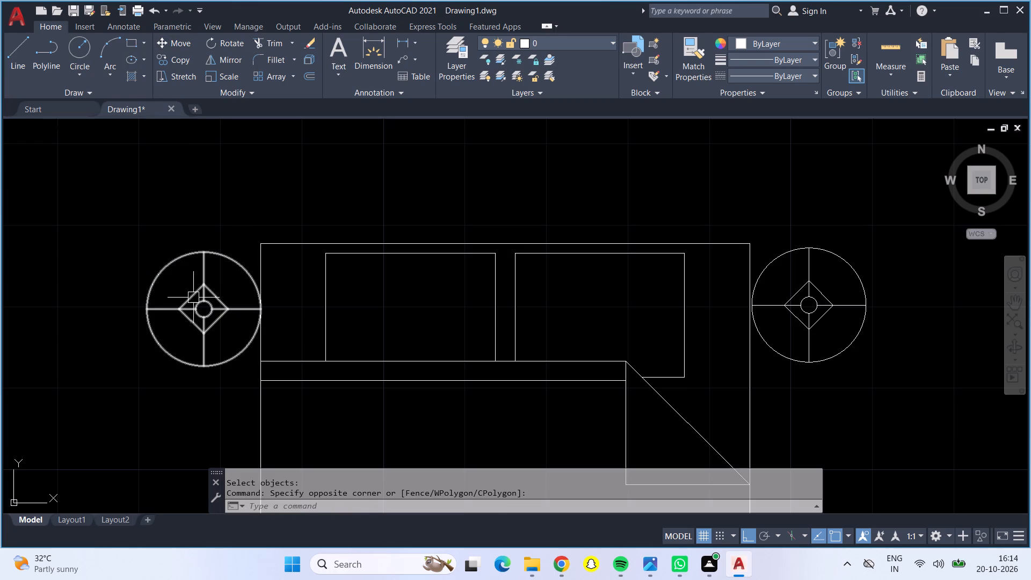
Move the western round block slightly north so its top lines up with the head of the bed.
click(193, 298)
click(184, 40)
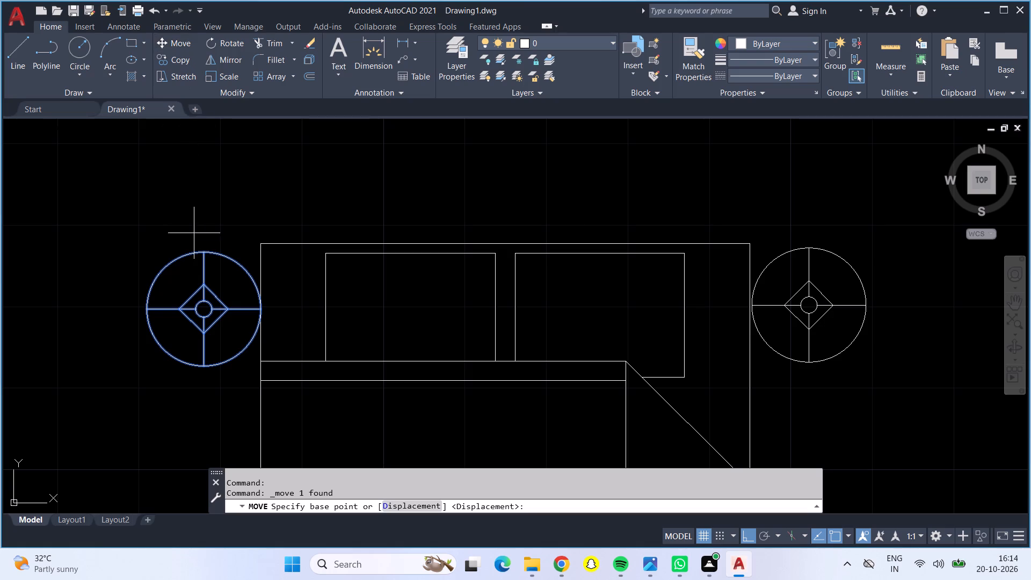
click(204, 249)
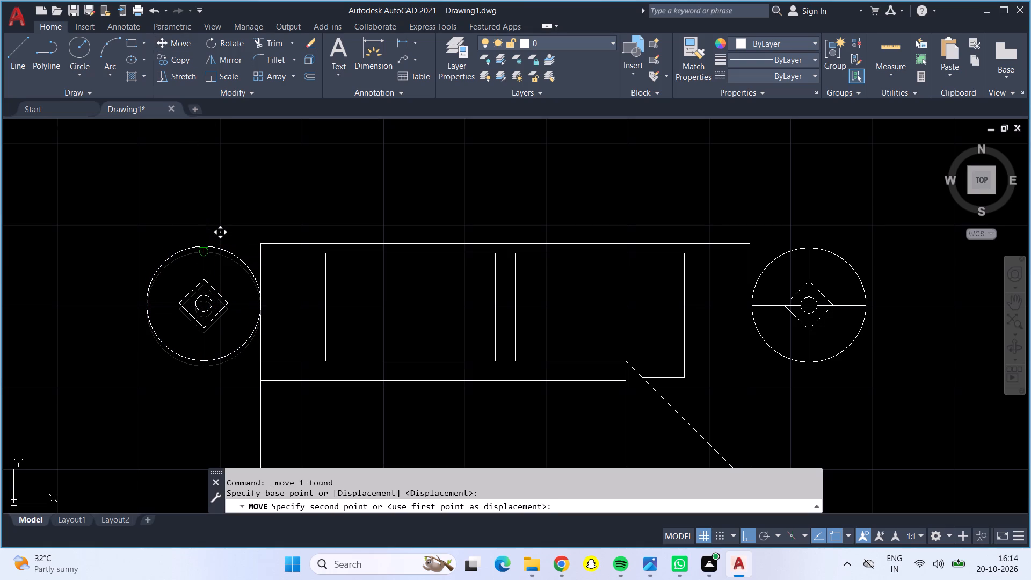
click(207, 245)
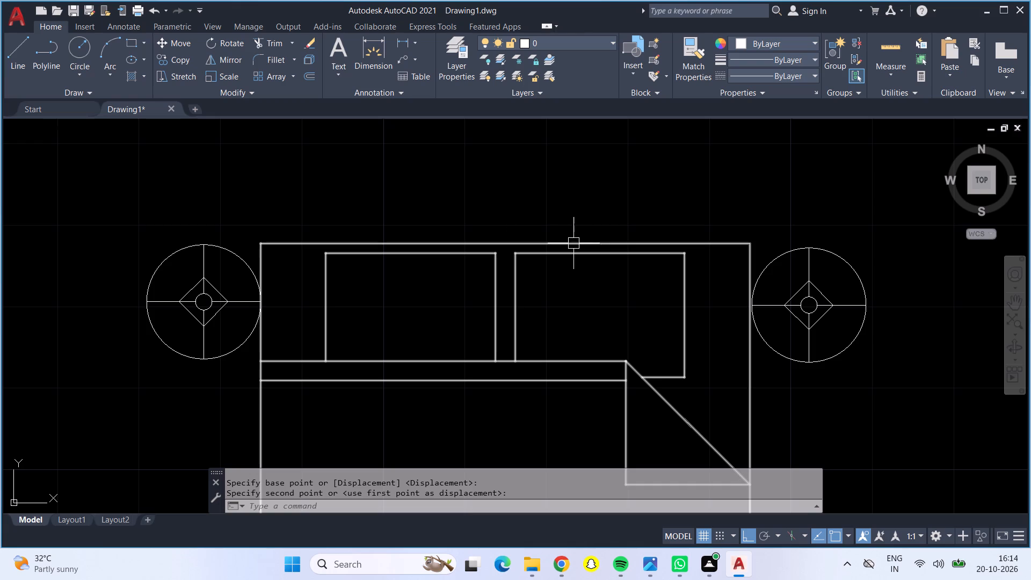
Move the eastern round block so it touches the bed's east edge and its top lines up with the head of the bed.
scroll(460, 217, down, 1)
scroll(452, 342, down, 1)
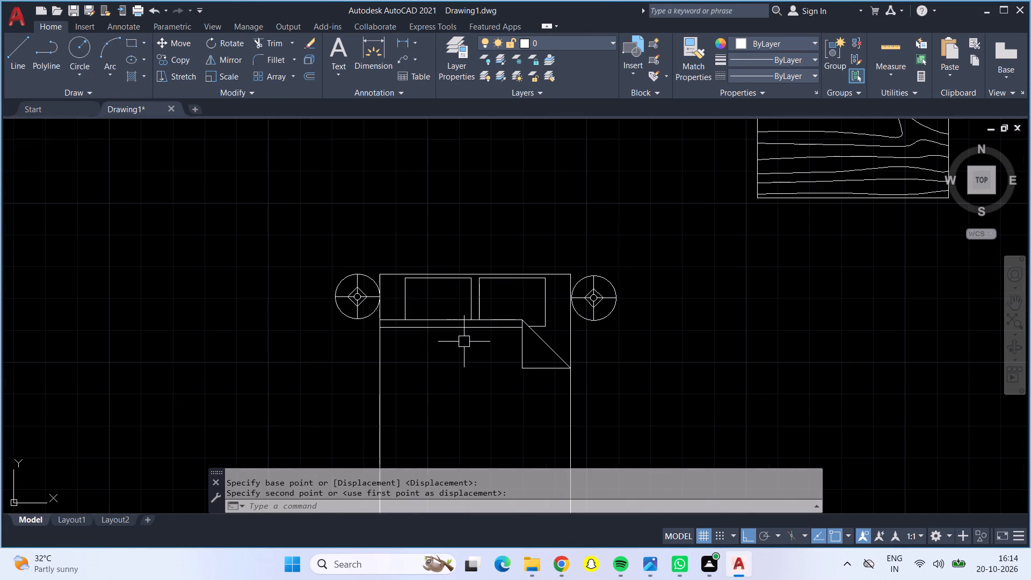
scroll(578, 314, up, 3)
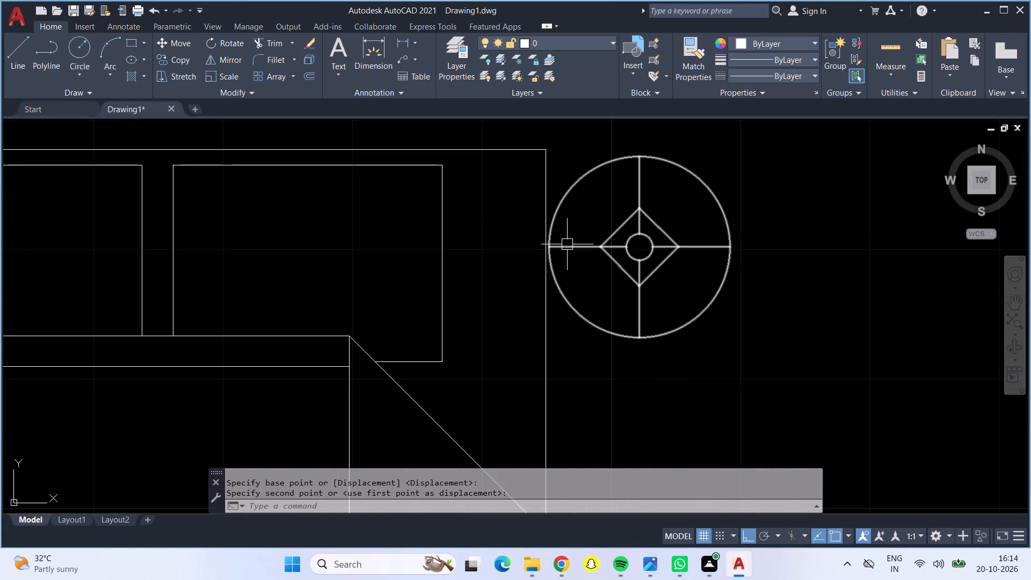
click(563, 244)
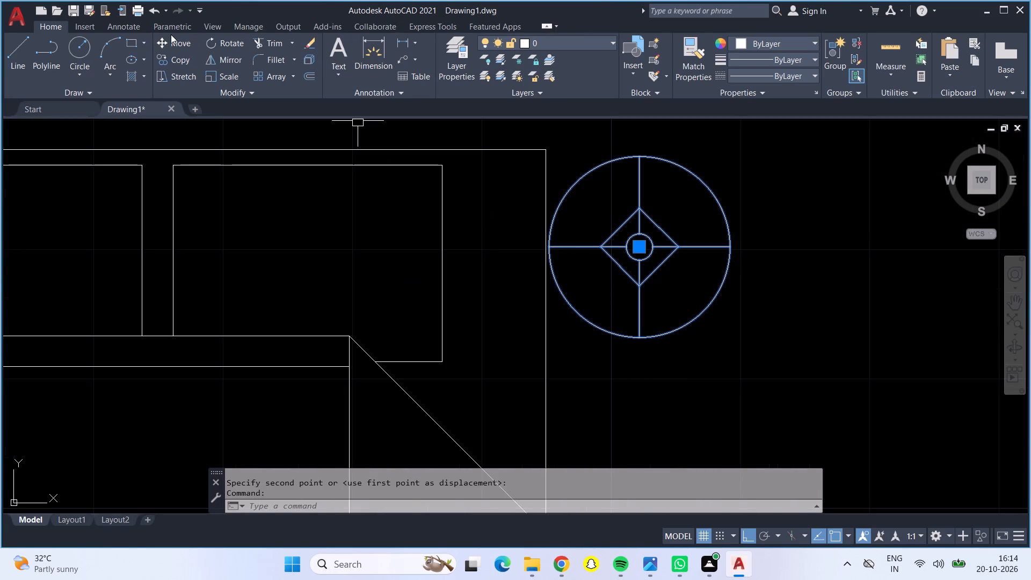
click(176, 46)
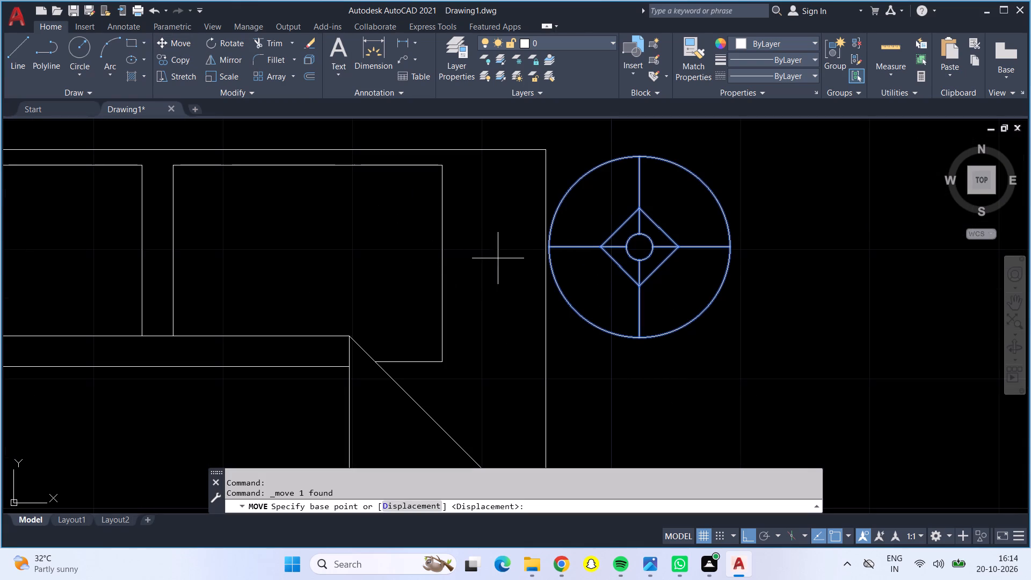
click(546, 249)
click(545, 247)
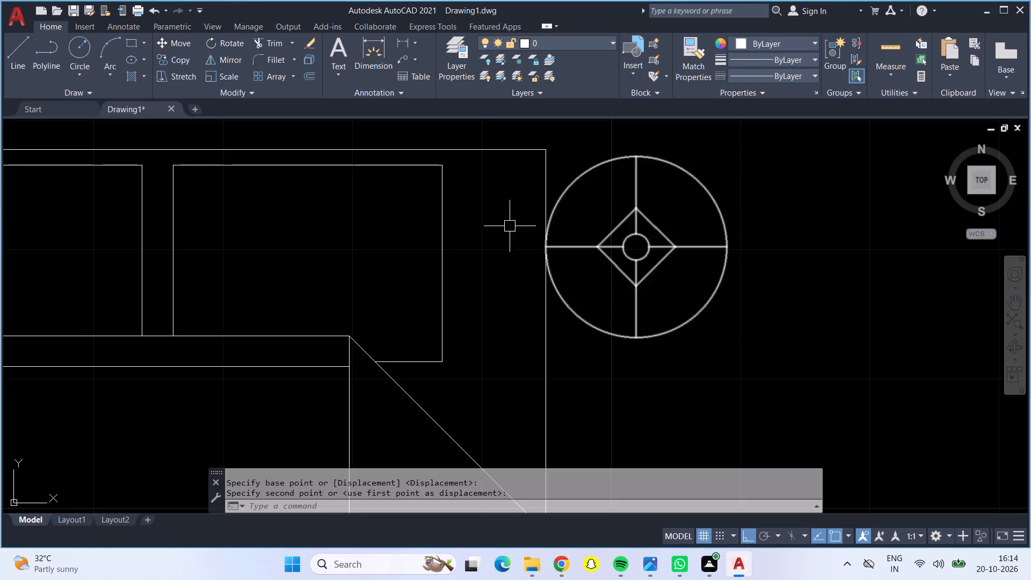
click(622, 227)
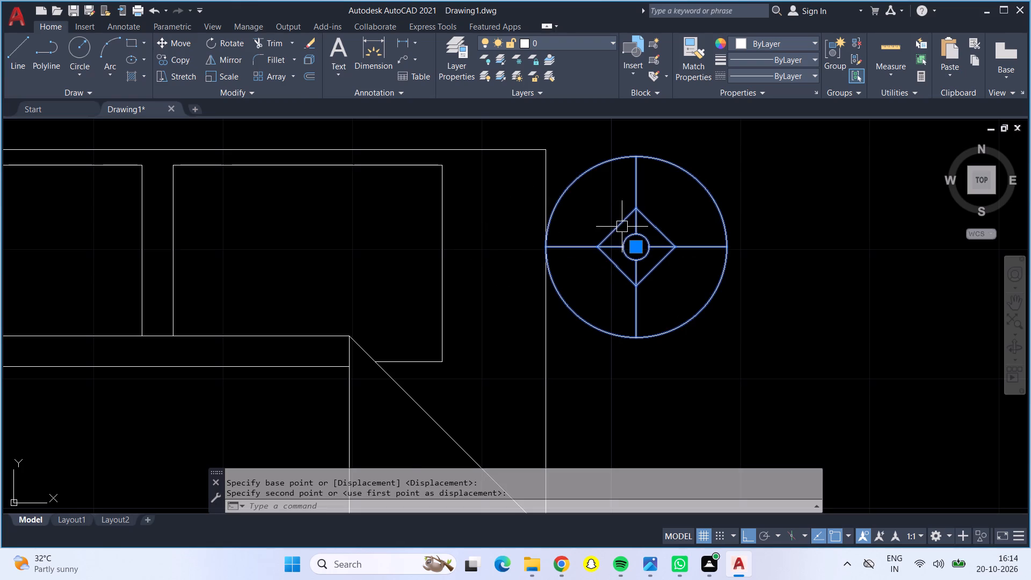
click(184, 42)
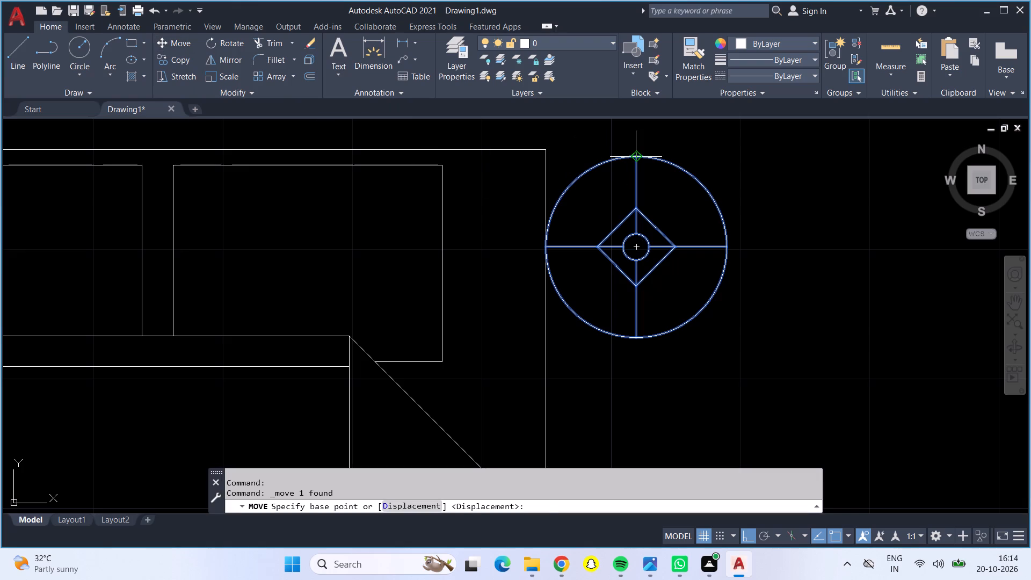
click(636, 158)
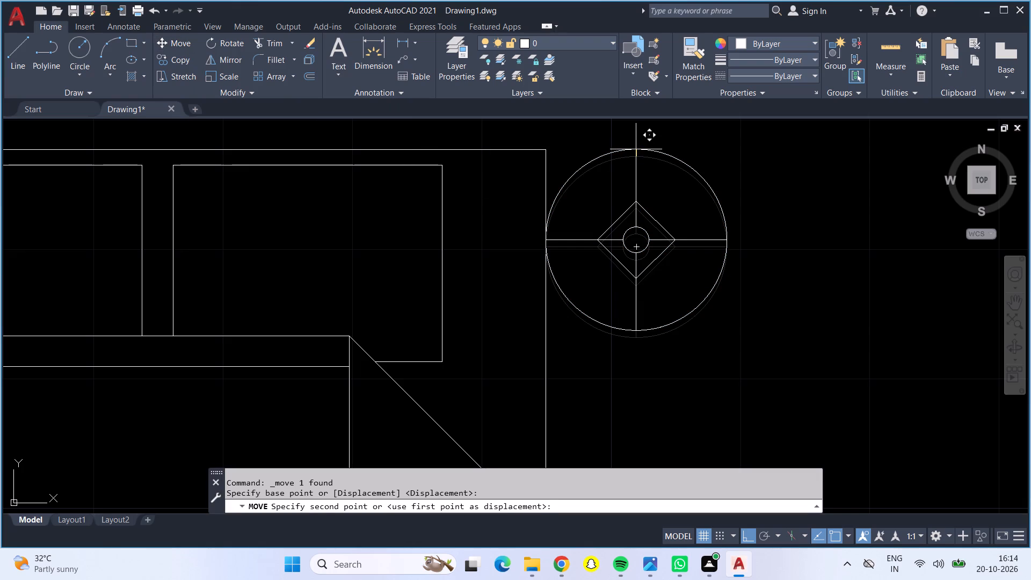
click(636, 149)
Move the bed and its two round side blocks together into the northwest room, with the headboard against the north wall below the window.
scroll(615, 244, down, 1)
scroll(615, 249, up, 1)
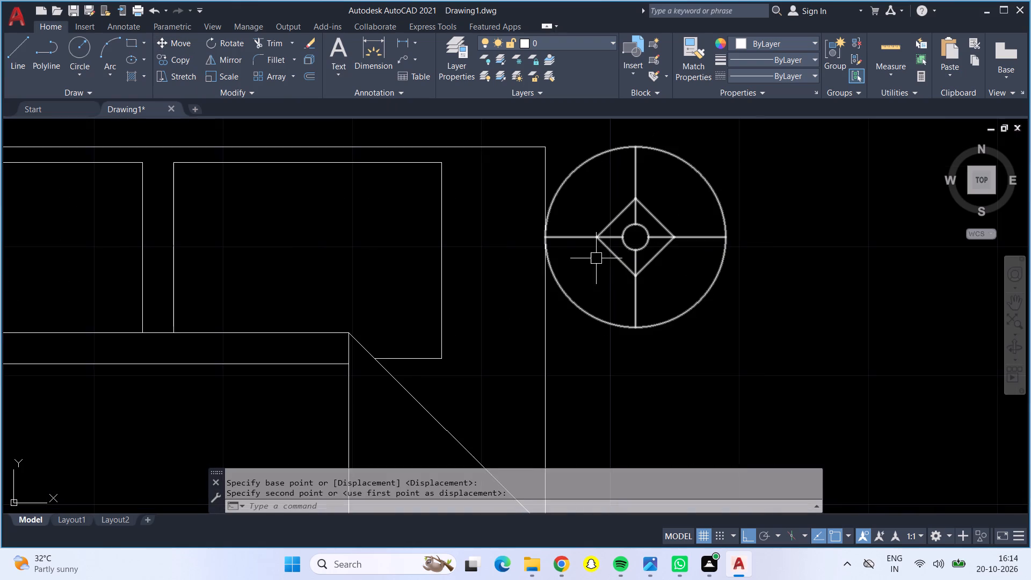
scroll(532, 280, down, 3)
scroll(437, 307, up, 1)
scroll(435, 357, down, 2)
middle_drag(440, 360, 415, 344)
click(297, 228)
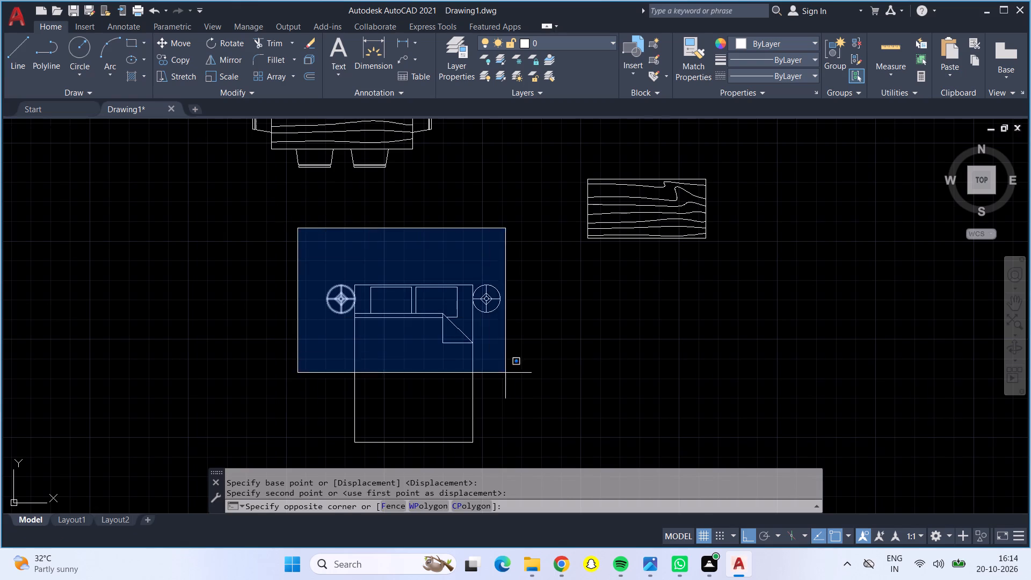
drag(586, 461, 567, 458)
click(160, 38)
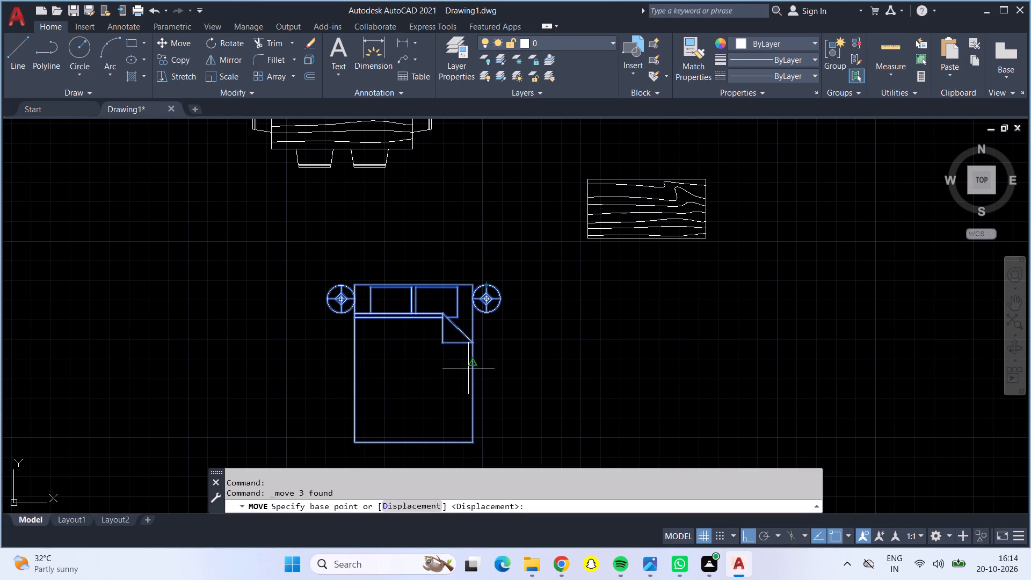
click(469, 444)
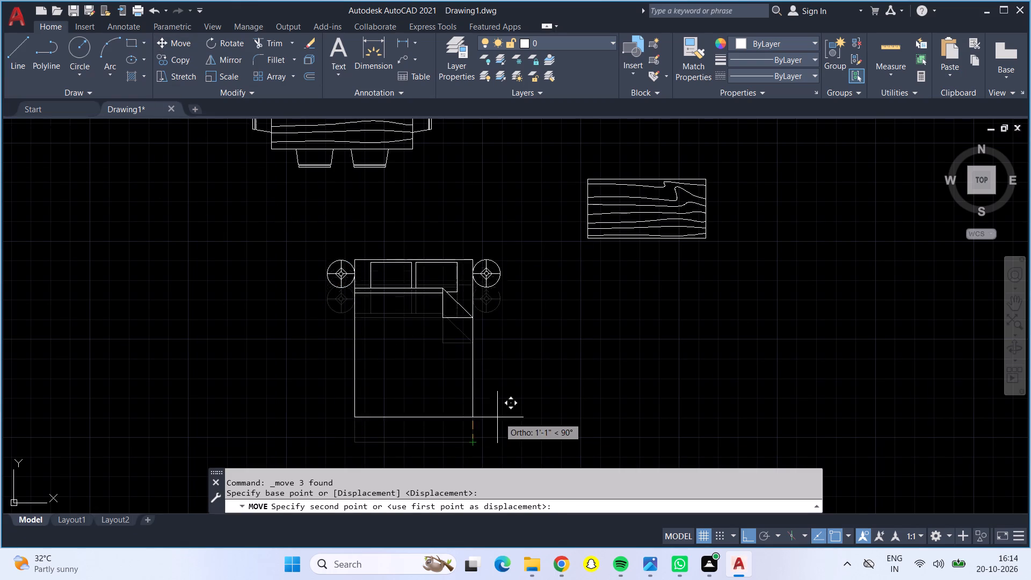
scroll(552, 391, up, 1)
scroll(552, 391, down, 5)
middle_drag(552, 390, 256, 394)
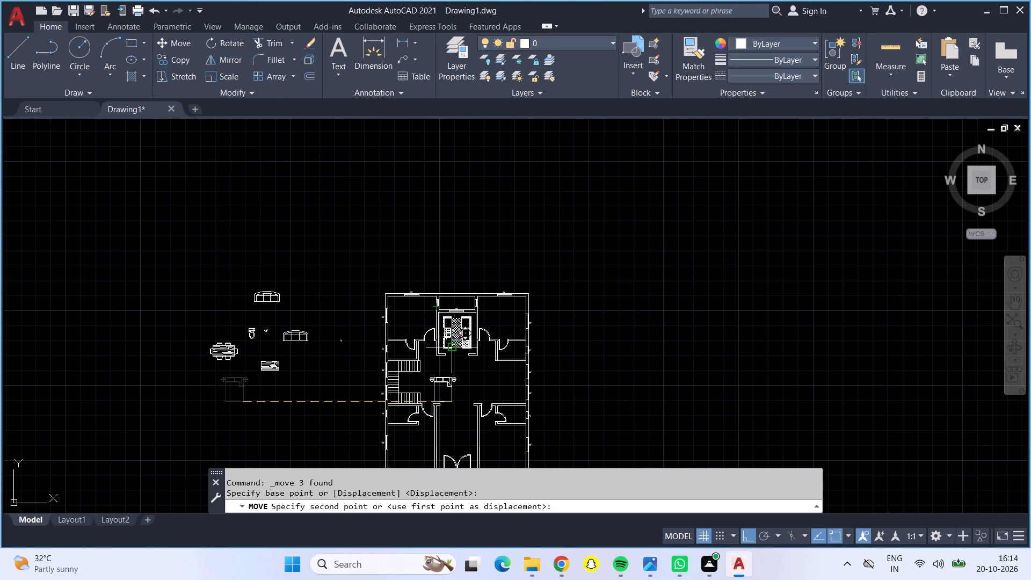
key(F8)
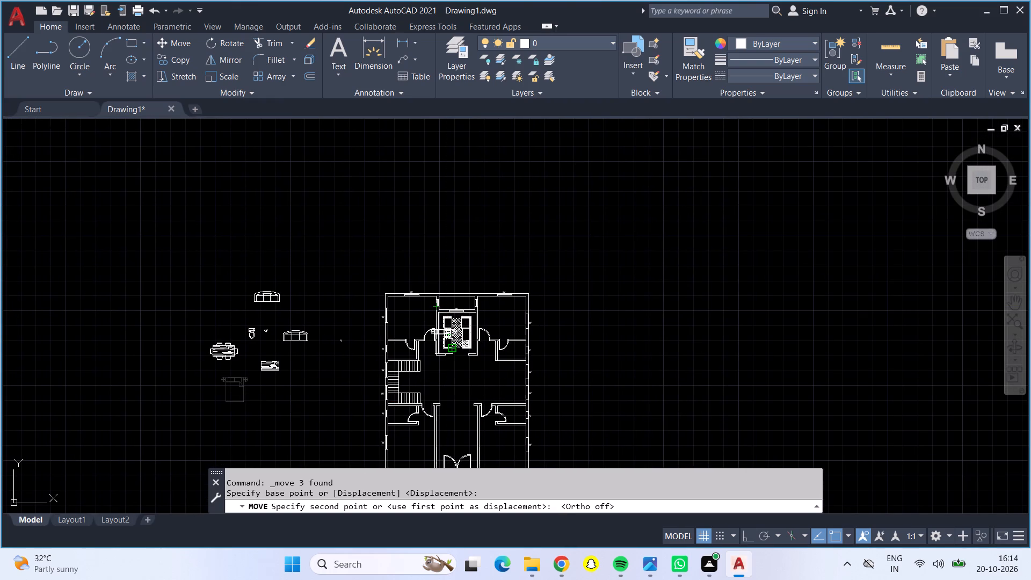
scroll(408, 315, up, 4)
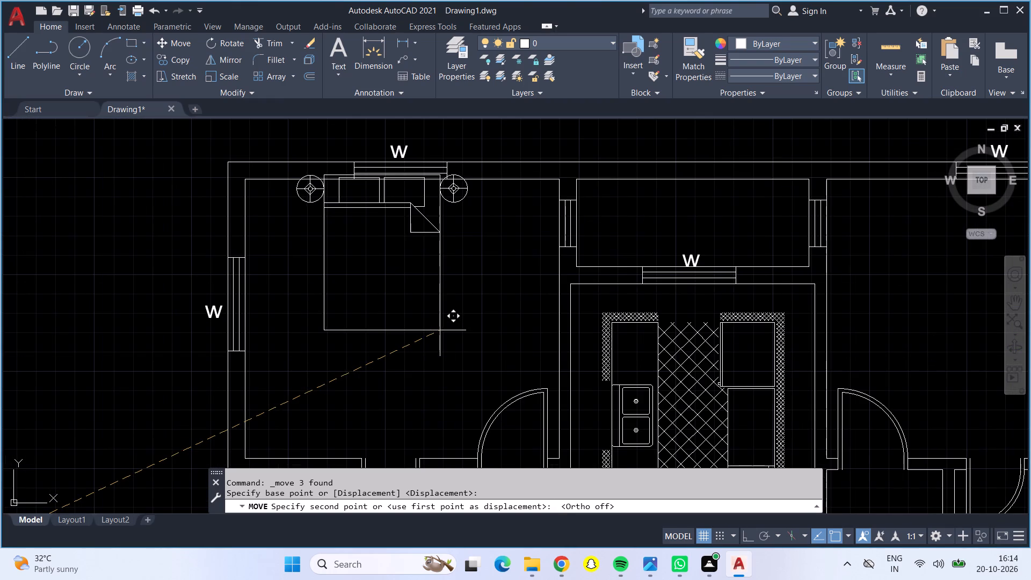
scroll(453, 336, up, 2)
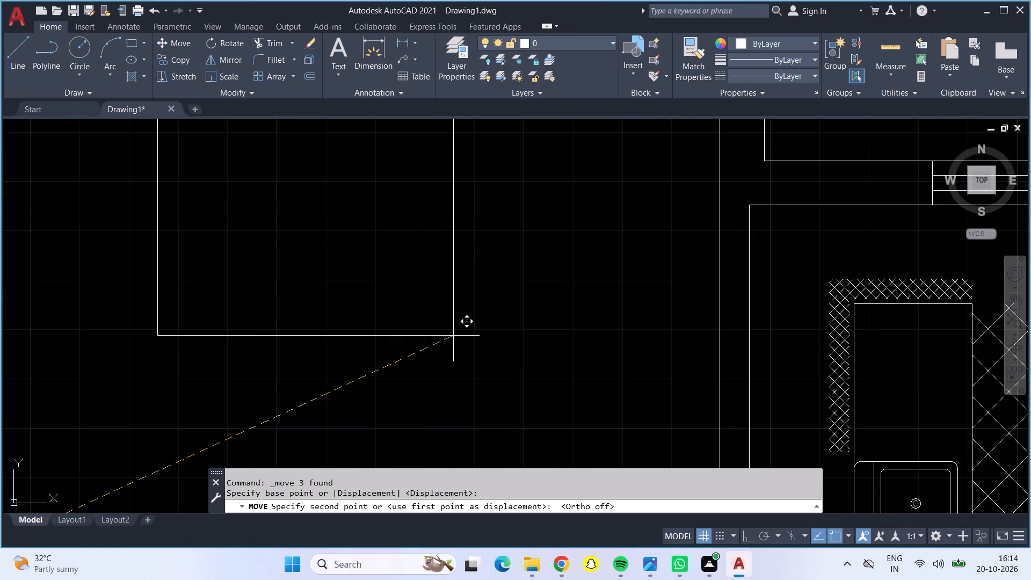
scroll(453, 336, down, 1)
middle_drag(453, 336, 468, 375)
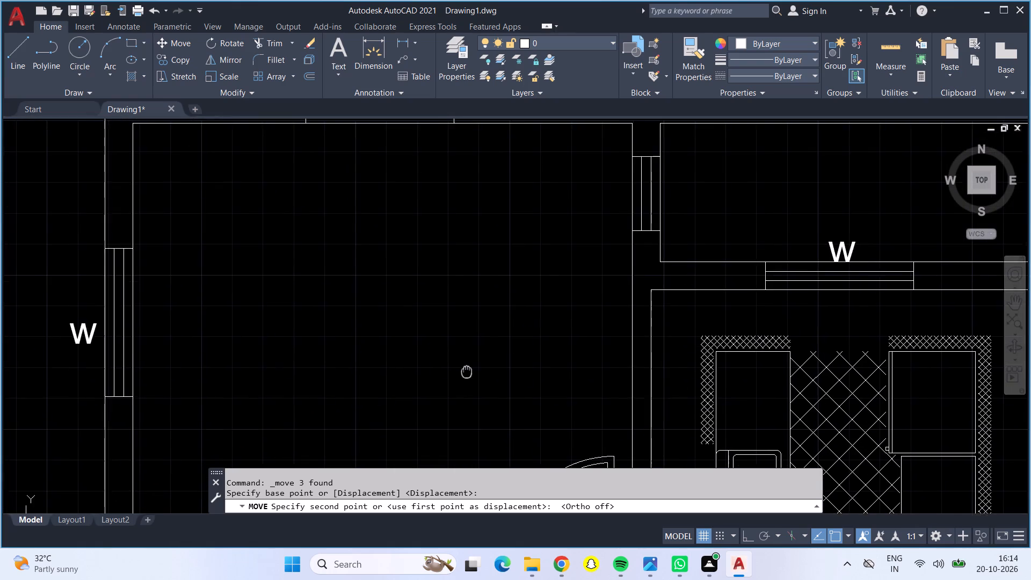
middle_drag(468, 375, 473, 395)
click(475, 393)
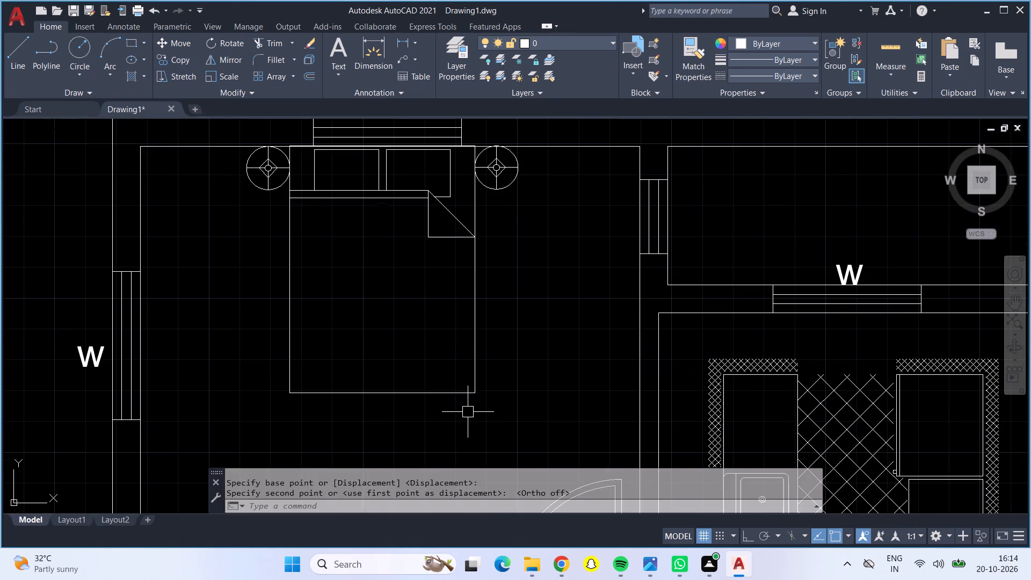
Move the bed and both round blocks from the northwest room to the northeast room, headboard against the north wall below the window.
scroll(458, 430, down, 1)
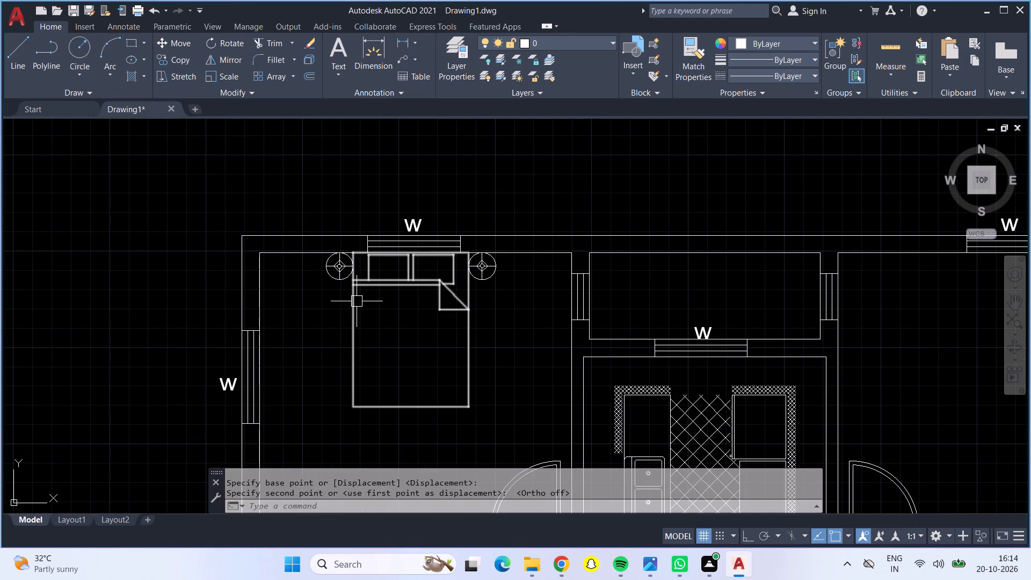
click(335, 269)
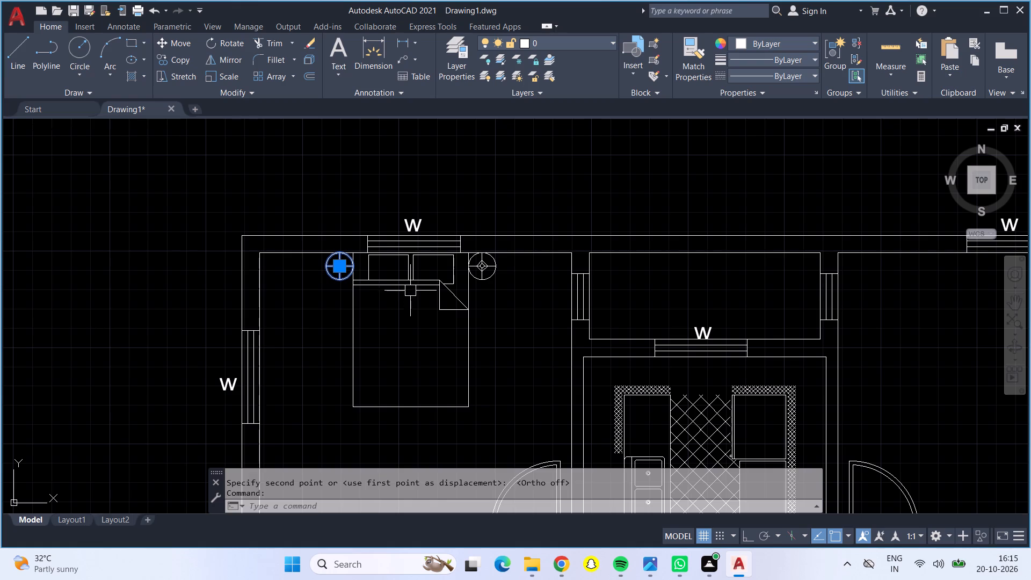
click(410, 291)
click(426, 302)
click(433, 286)
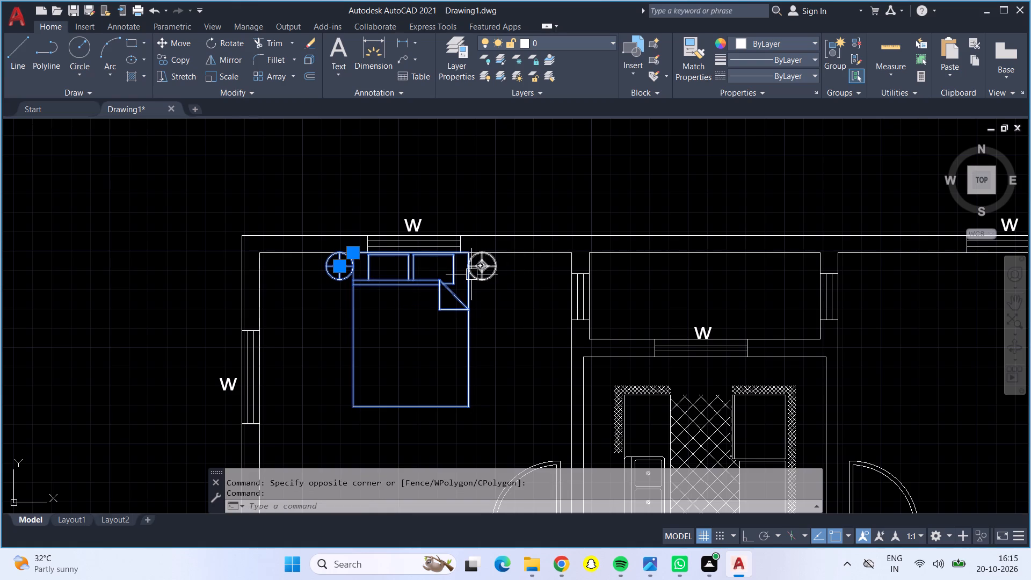
click(485, 272)
click(180, 38)
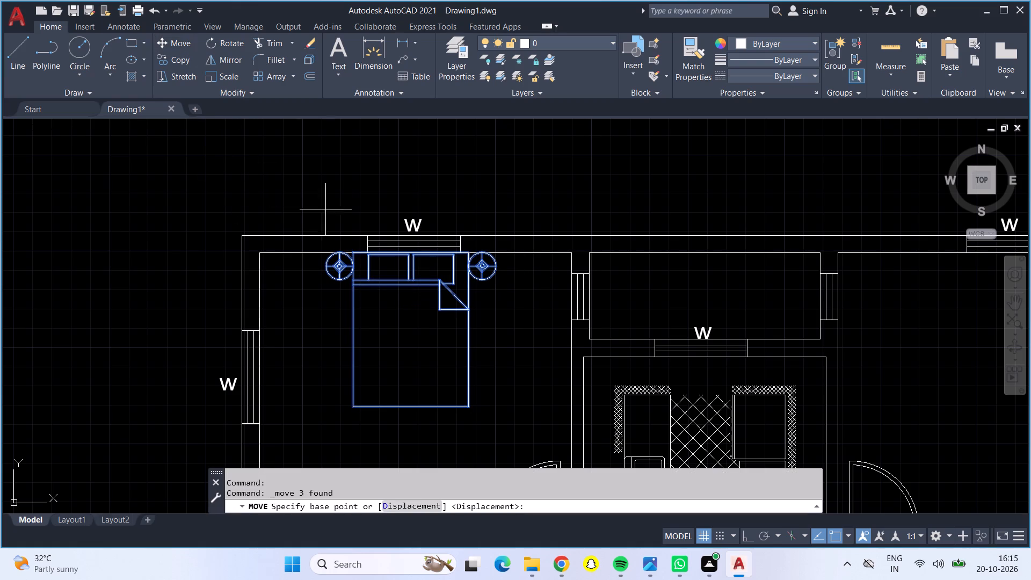
click(468, 252)
scroll(508, 294, down, 1)
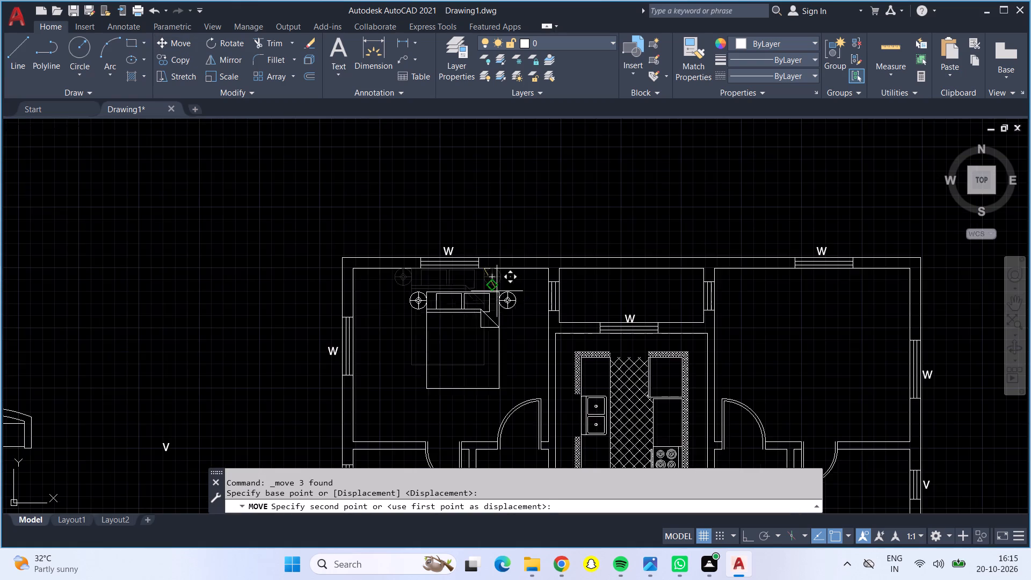
scroll(463, 289, down, 1)
scroll(397, 289, down, 1)
middle_drag(449, 301, 270, 286)
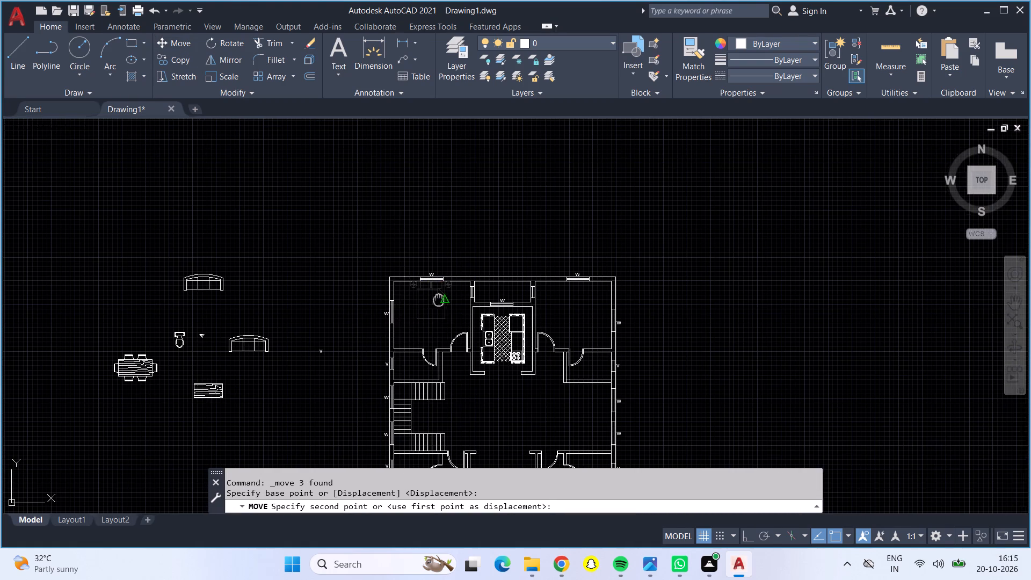
middle_drag(270, 286, 174, 277)
scroll(299, 259, up, 3)
scroll(369, 257, up, 1)
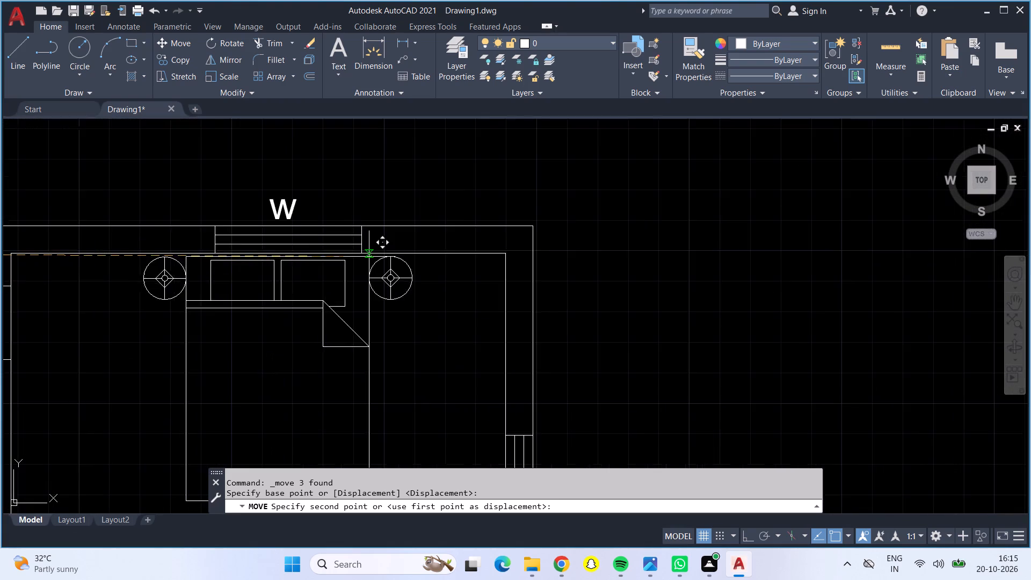
scroll(369, 257, up, 1)
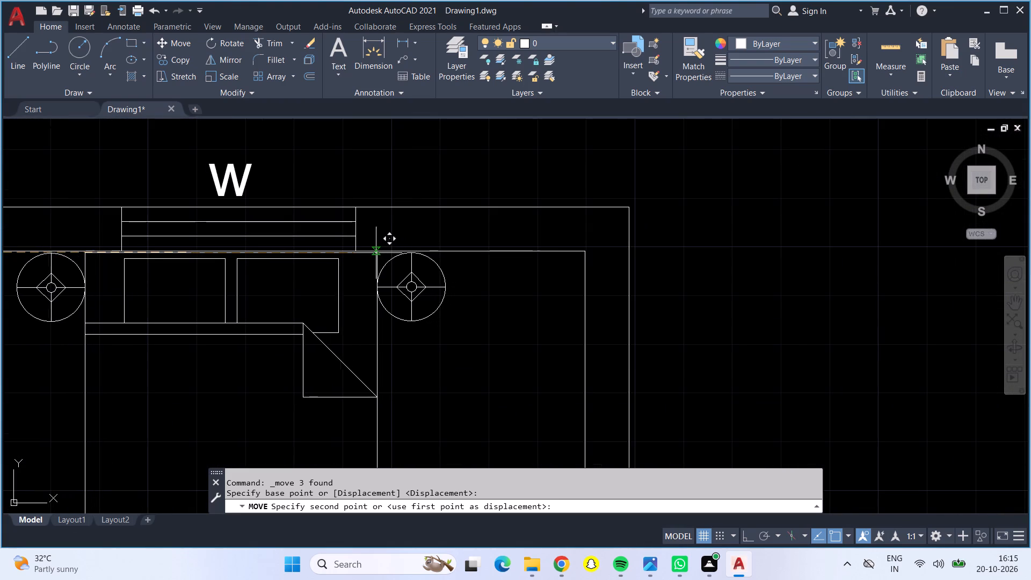
click(377, 251)
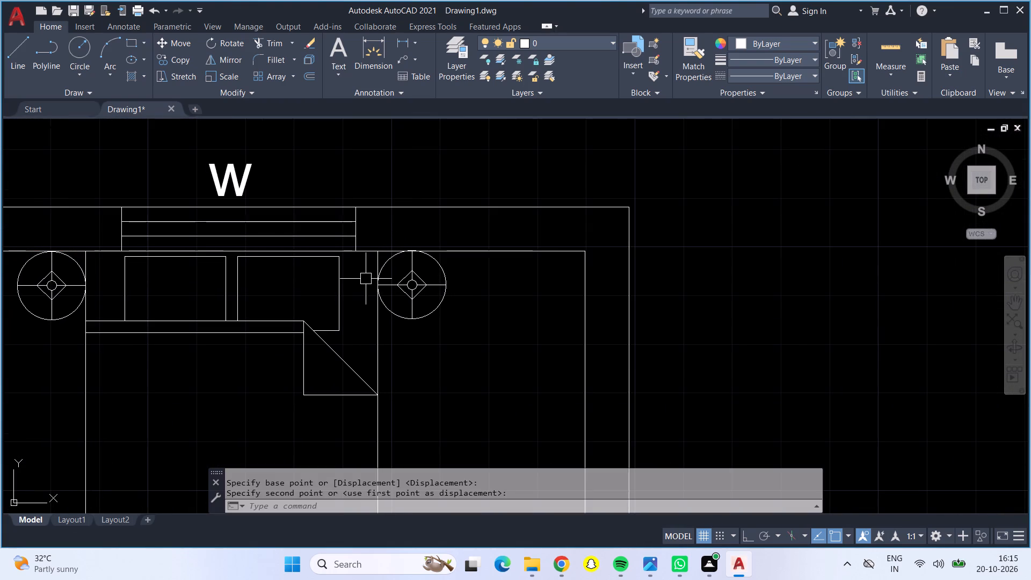
Copy the bed and both round blocks from the northeast room to the northwest room, with the headboard against the north wall.
click(367, 279)
click(349, 279)
click(336, 285)
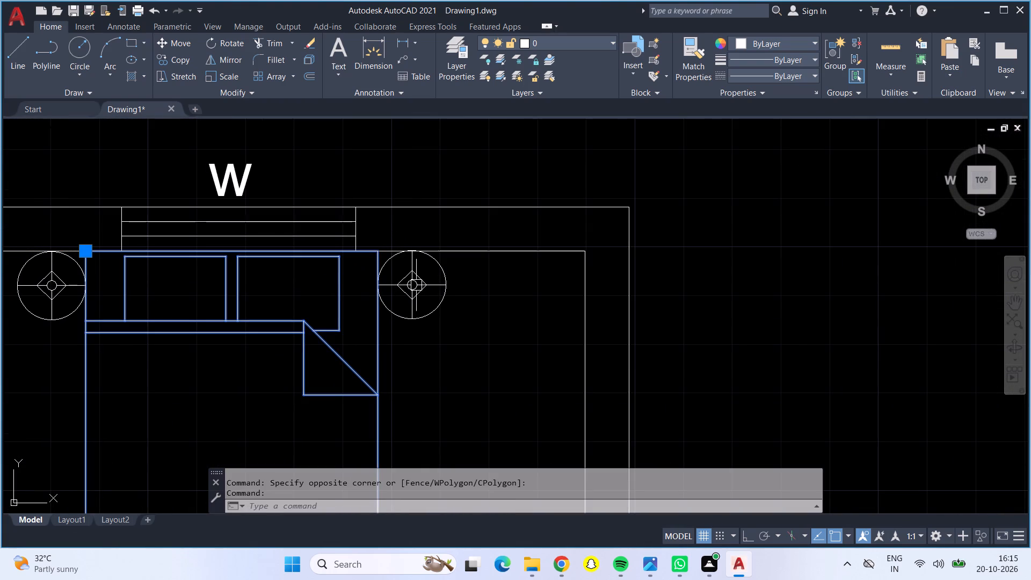
click(416, 285)
click(77, 271)
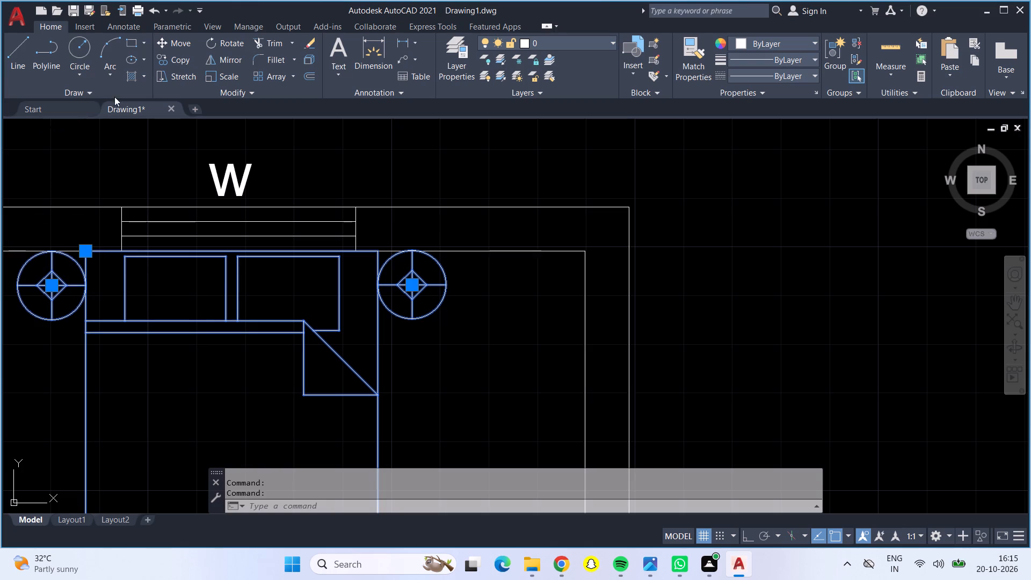
click(174, 56)
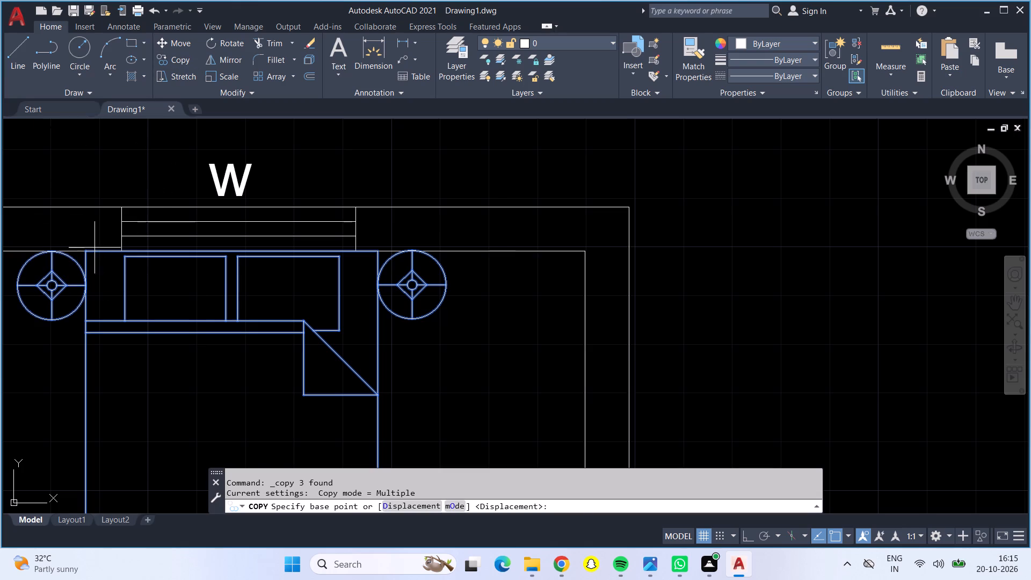
click(88, 251)
scroll(90, 253, down, 1)
scroll(116, 275, up, 1)
scroll(143, 324, down, 1)
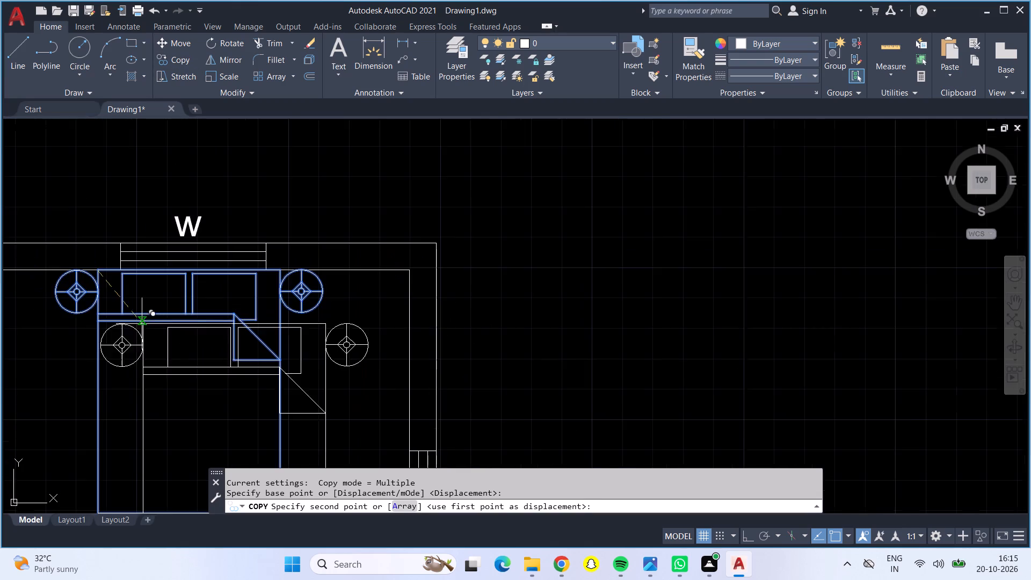
middle_drag(142, 324, 399, 259)
middle_drag(53, 252, 140, 274)
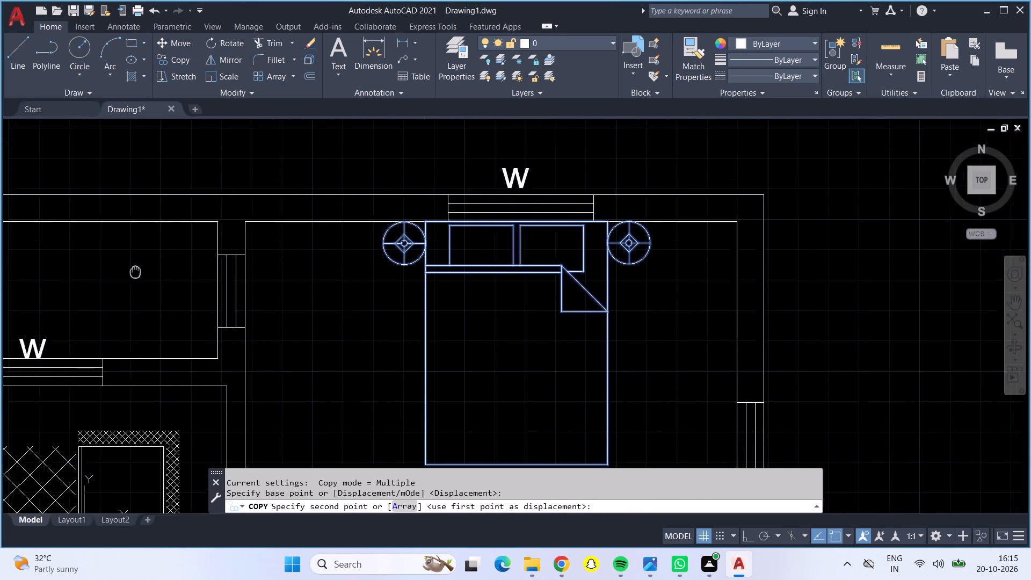
middle_drag(140, 274, 427, 241)
middle_drag(198, 265, 543, 208)
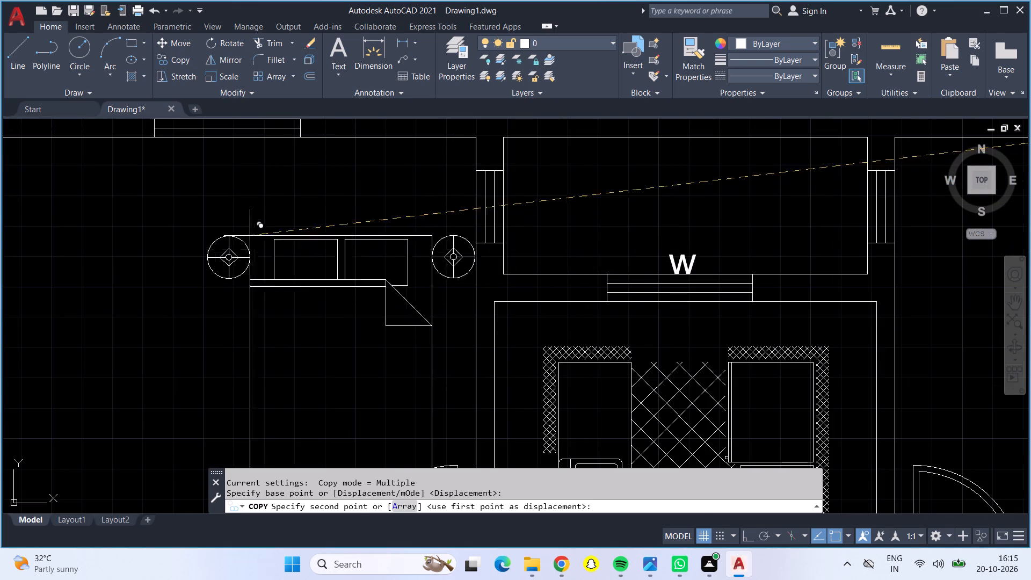
middle_drag(184, 219, 296, 304)
scroll(233, 229, up, 2)
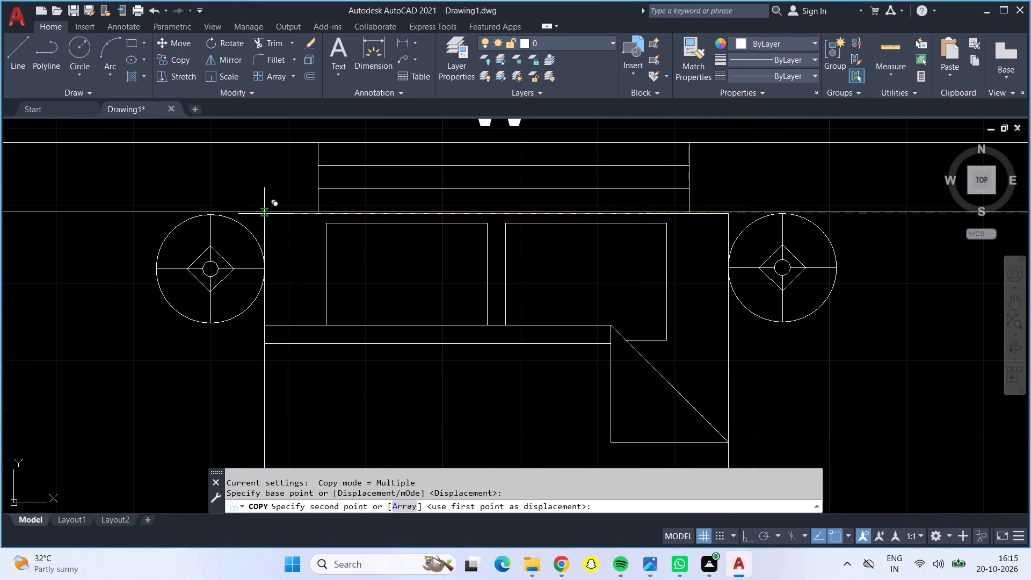
click(258, 217)
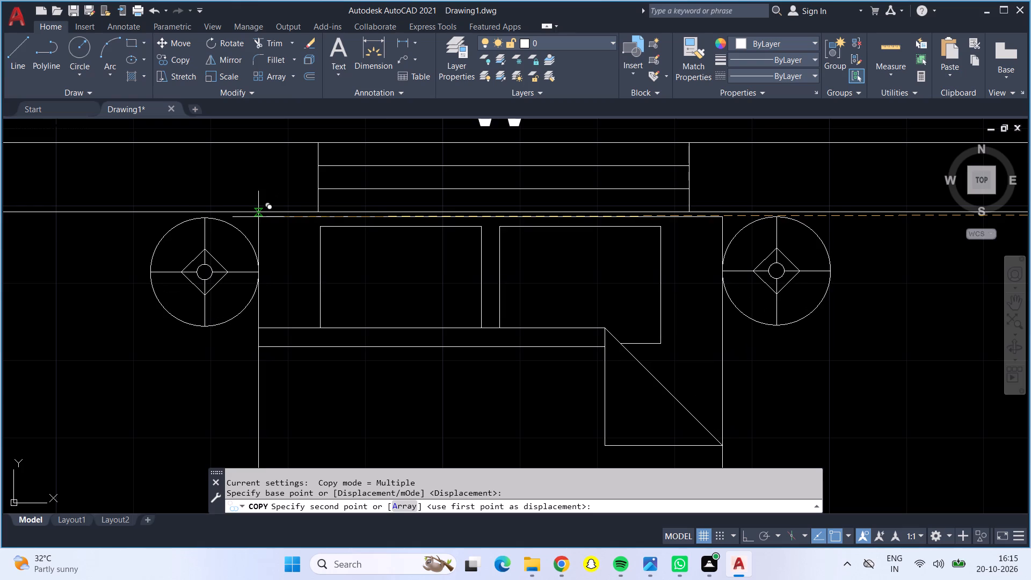
Place another copy of the bed set in the middle of the southeast bedroom and end the copying.
scroll(253, 327, down, 2)
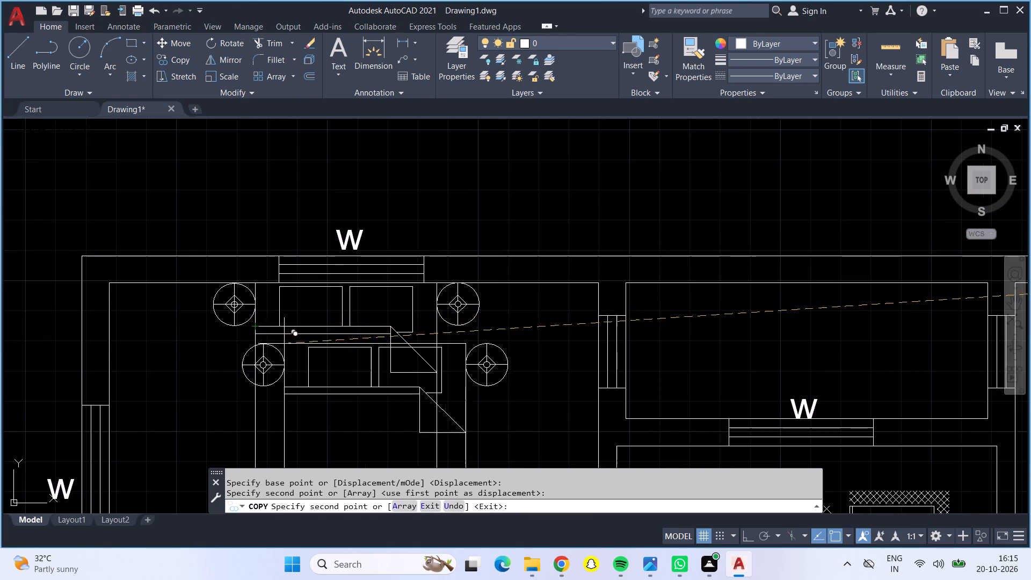
scroll(288, 344, down, 3)
scroll(339, 263, down, 1)
middle_drag(339, 263, 216, 168)
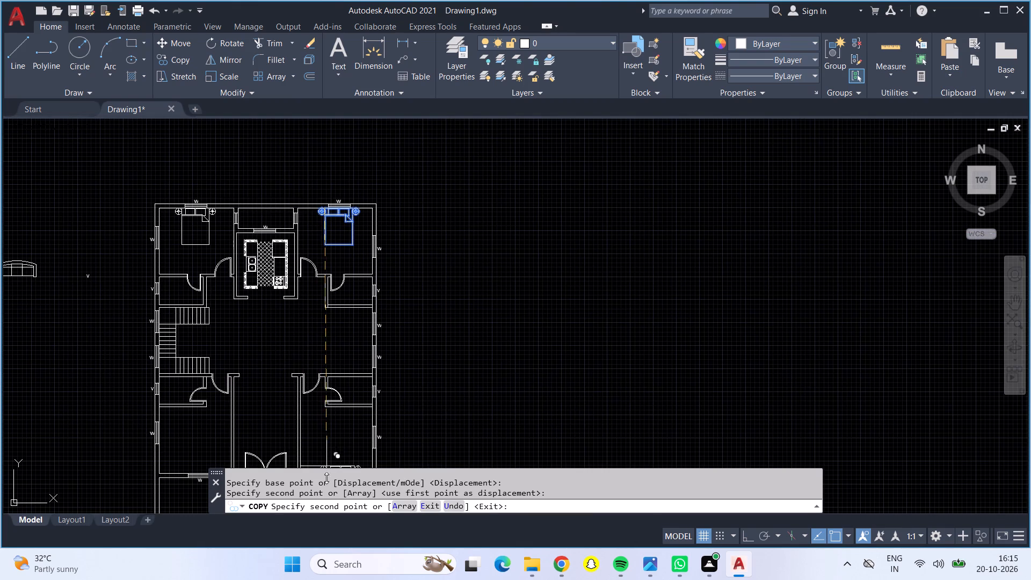
middle_drag(325, 438, 310, 343)
scroll(326, 437, up, 1)
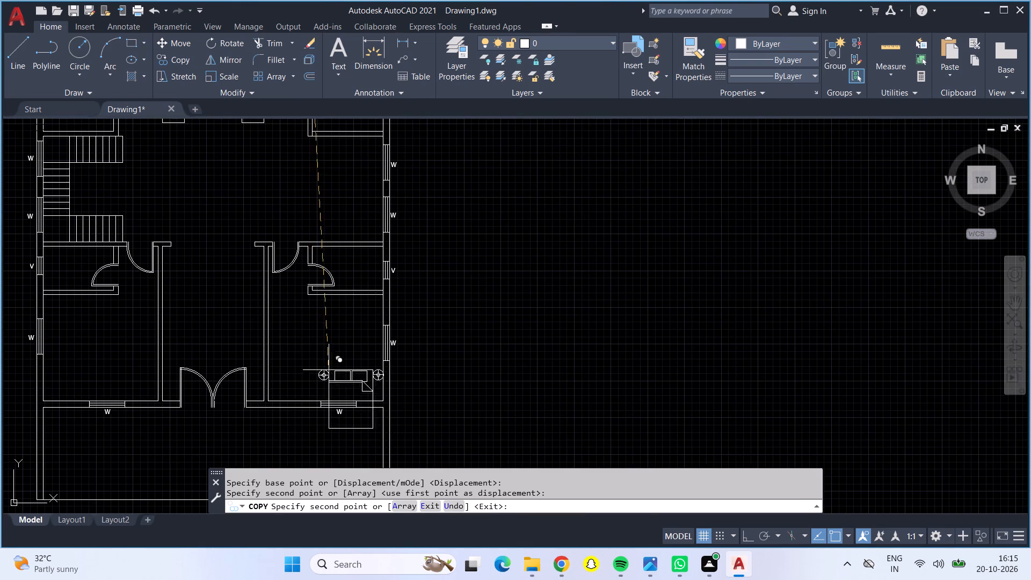
scroll(324, 362, up, 1)
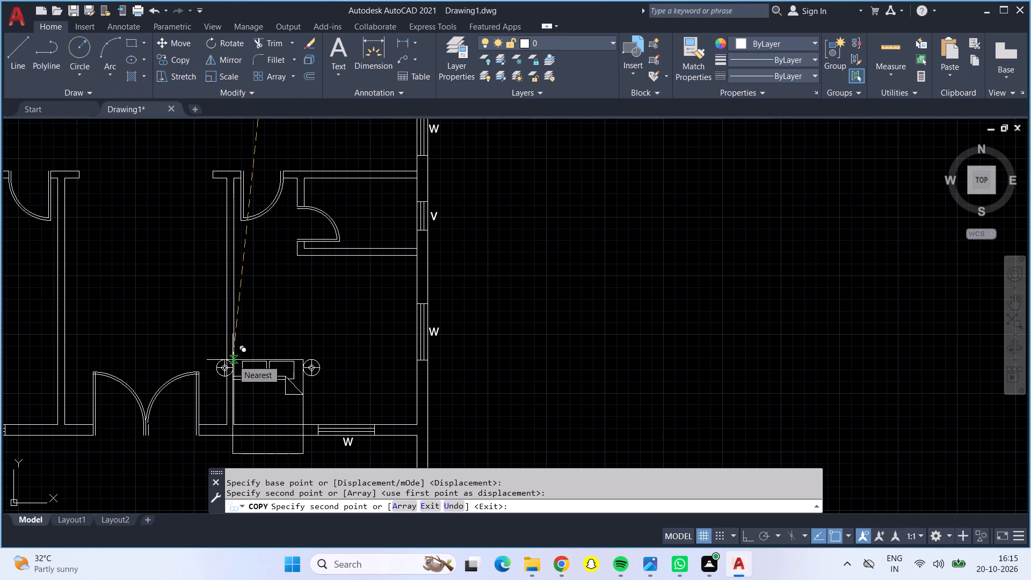
scroll(270, 324, up, 2)
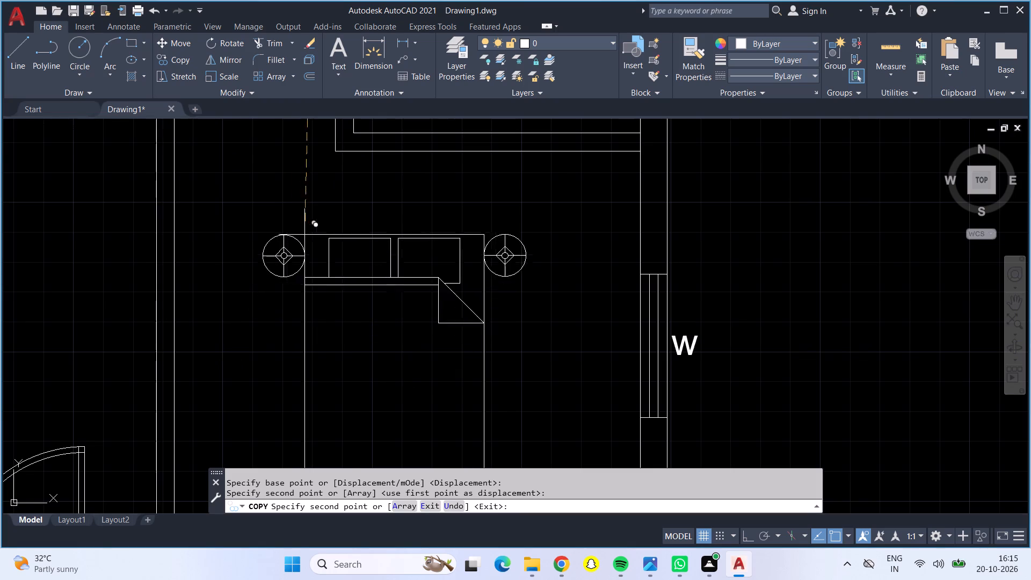
scroll(316, 222, down, 1)
click(316, 222)
key(Escape)
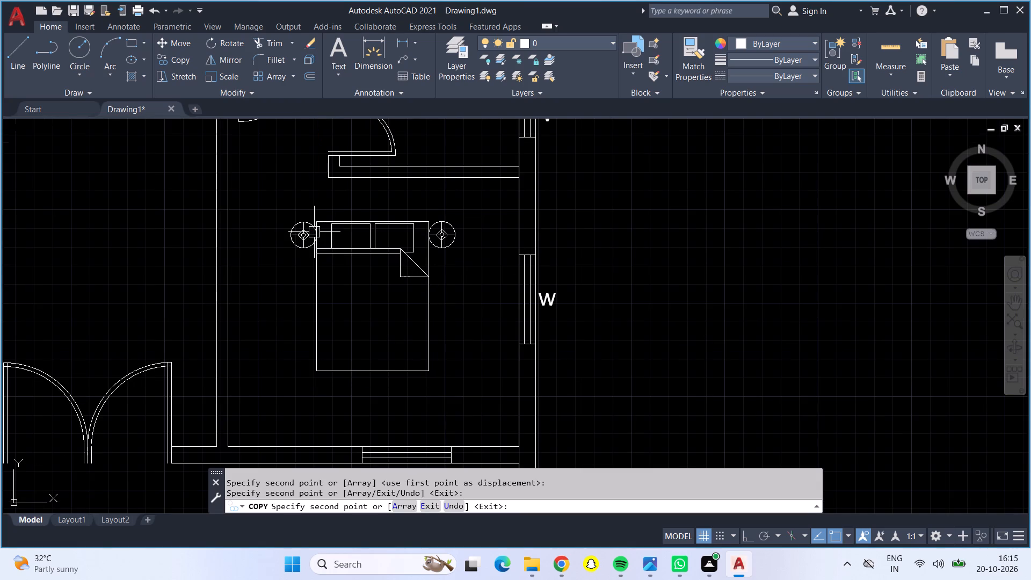
Rotate the southeast bedroom's bed and both round side blocks 270° about the bed's southeast corner, with Ortho on.
click(308, 232)
click(329, 217)
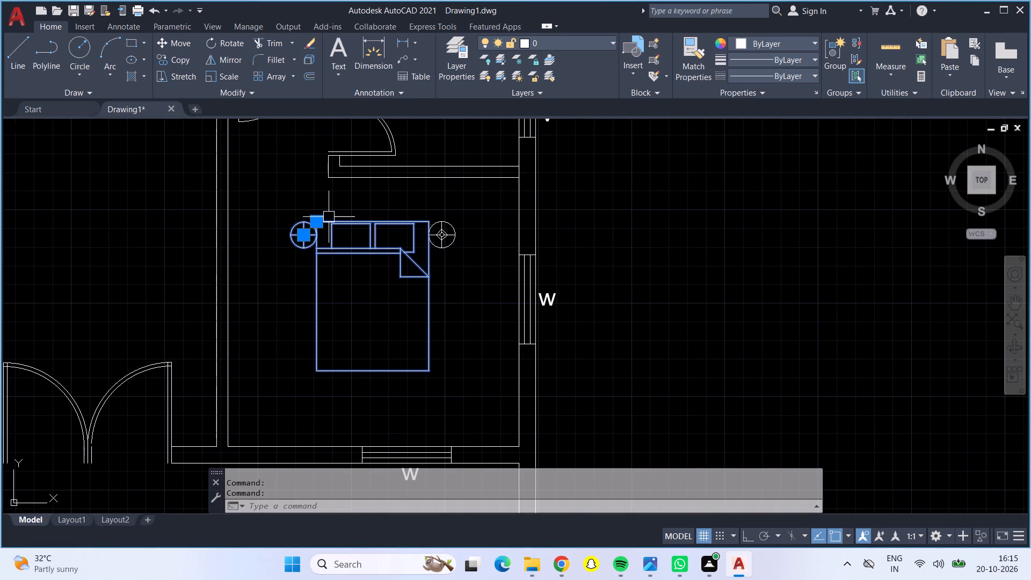
click(444, 245)
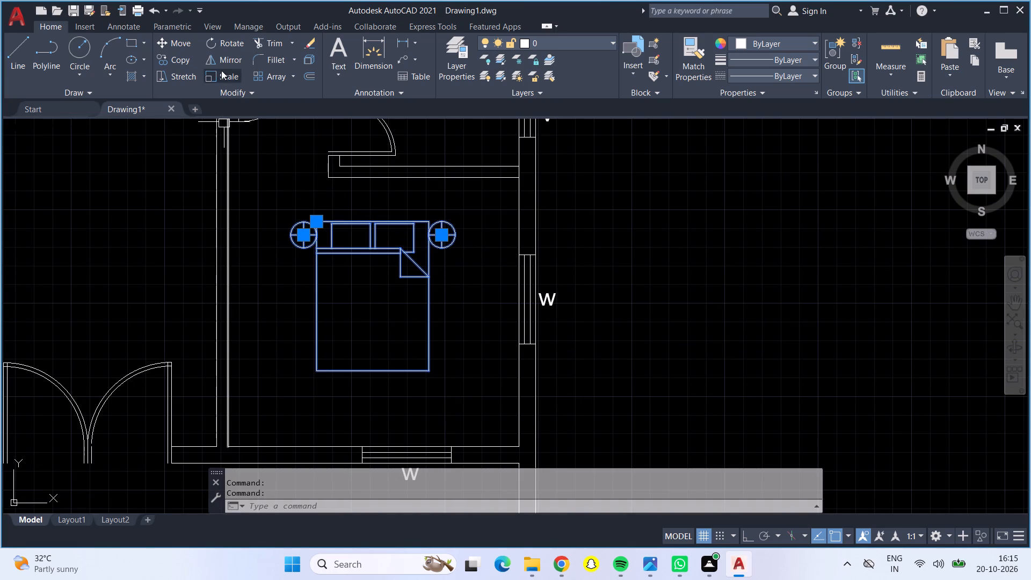
click(225, 38)
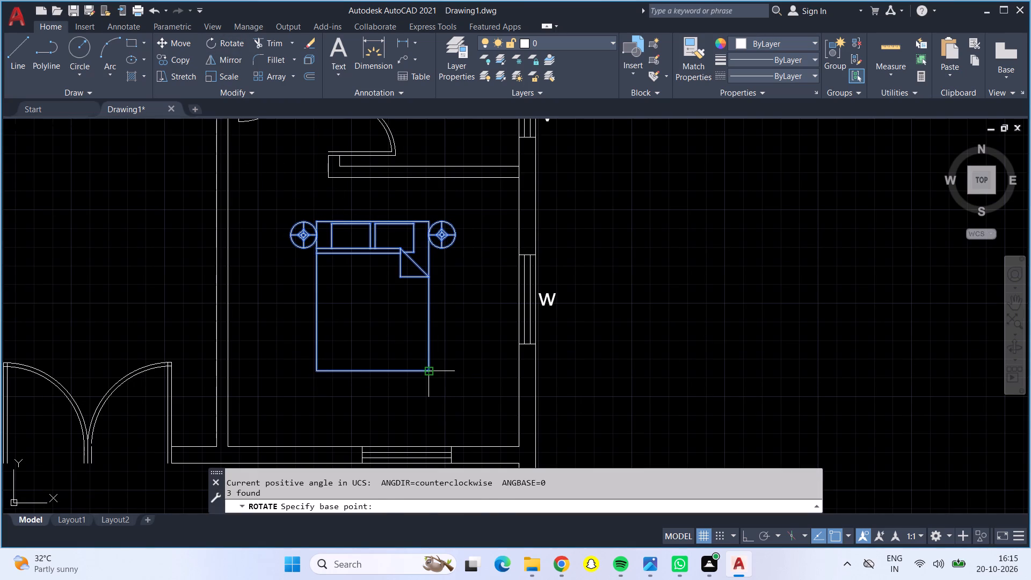
click(431, 373)
key(F8)
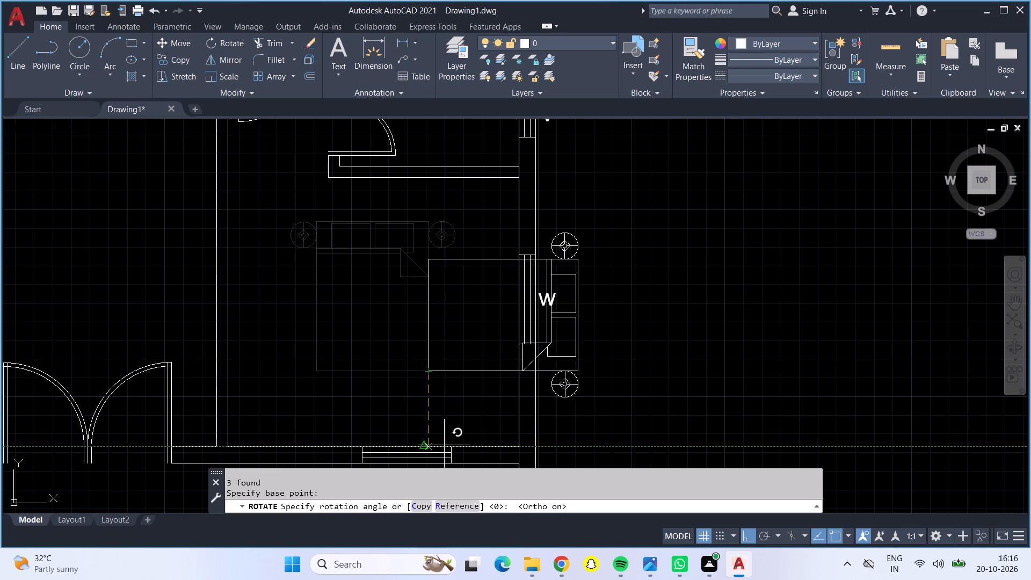
click(420, 421)
Move the rotated bed and both round blocks west into the southeast bedroom, with the headboard against the east wall at the window.
click(432, 368)
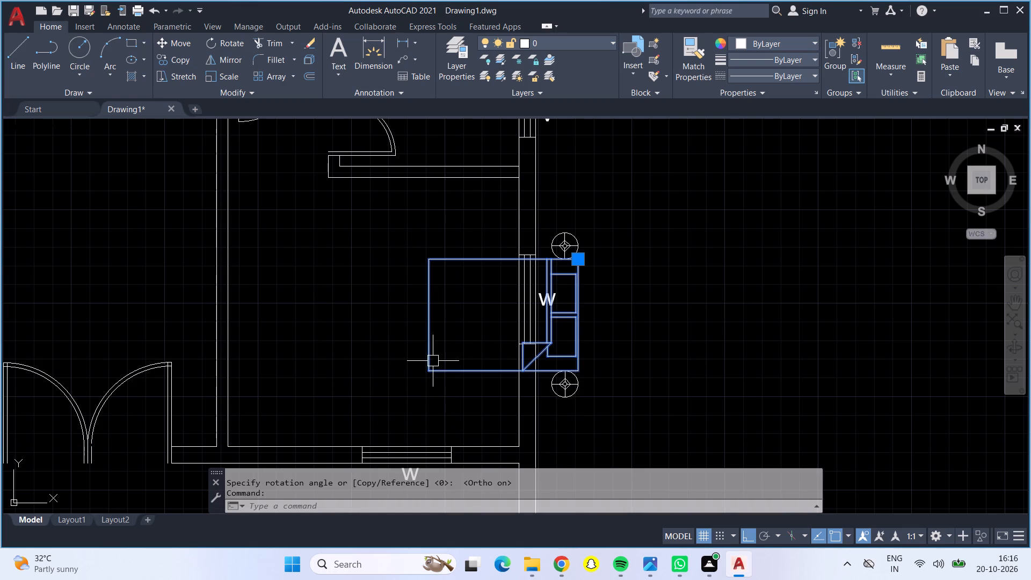
click(562, 242)
click(575, 387)
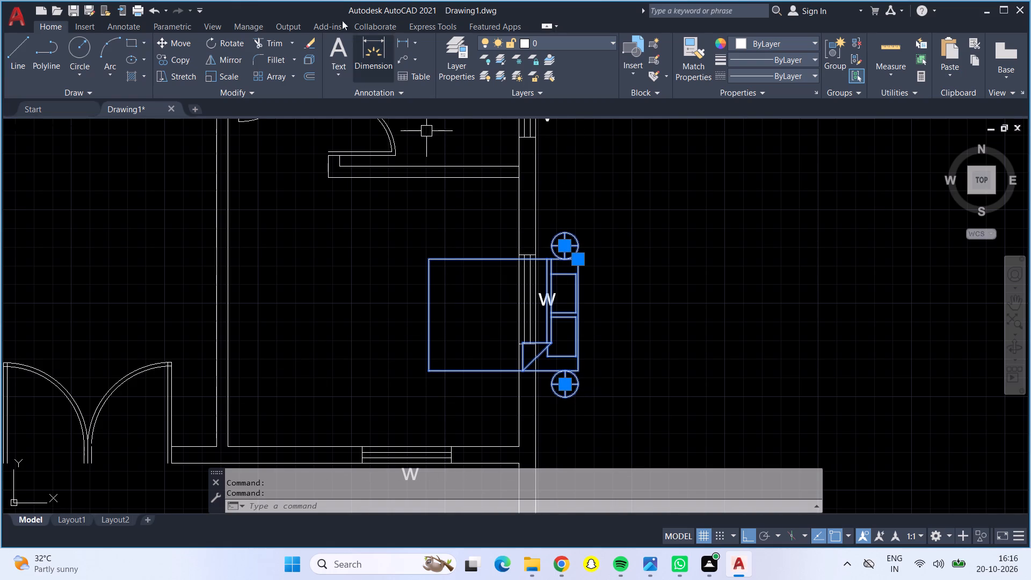
click(183, 39)
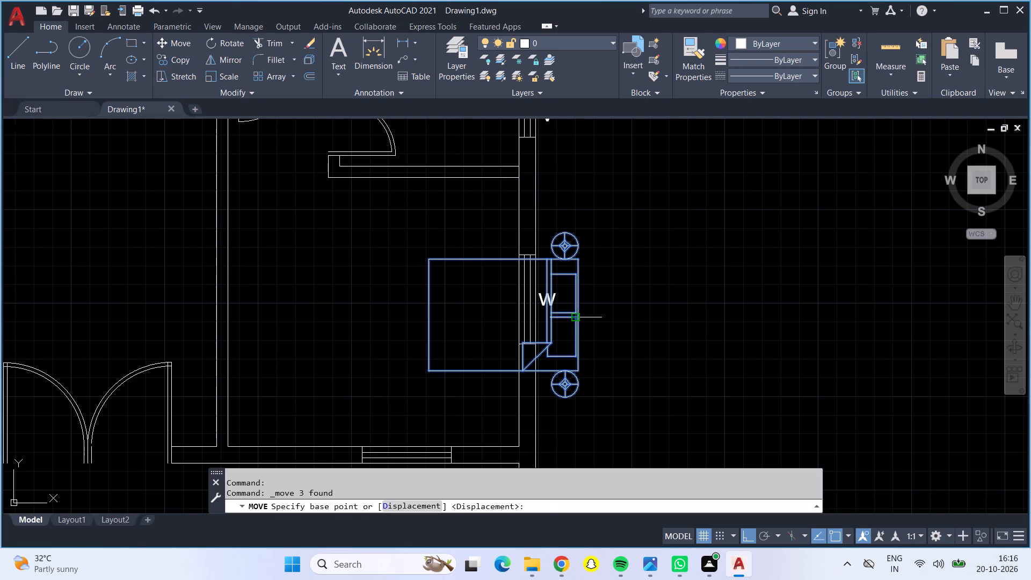
click(580, 319)
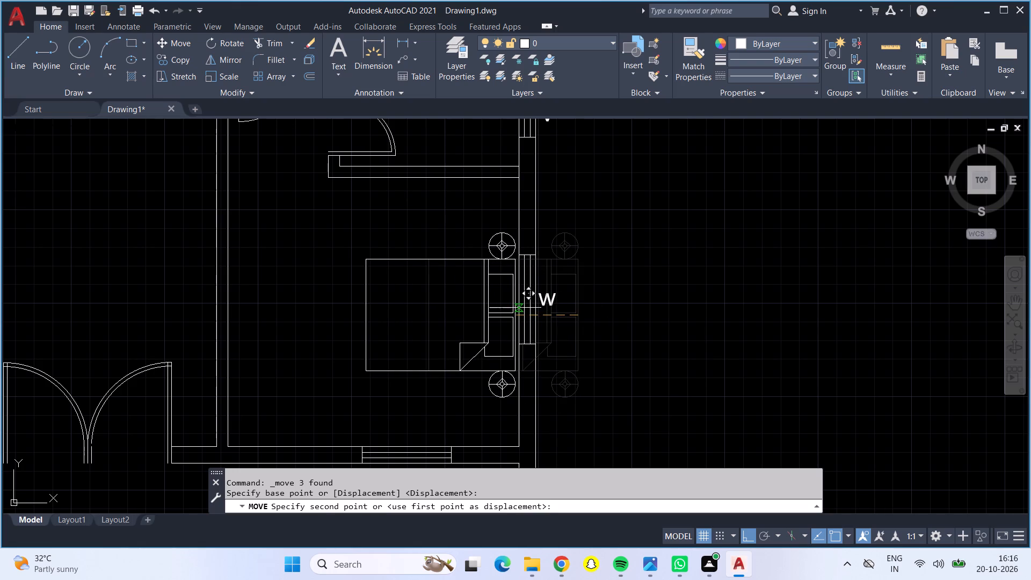
click(518, 308)
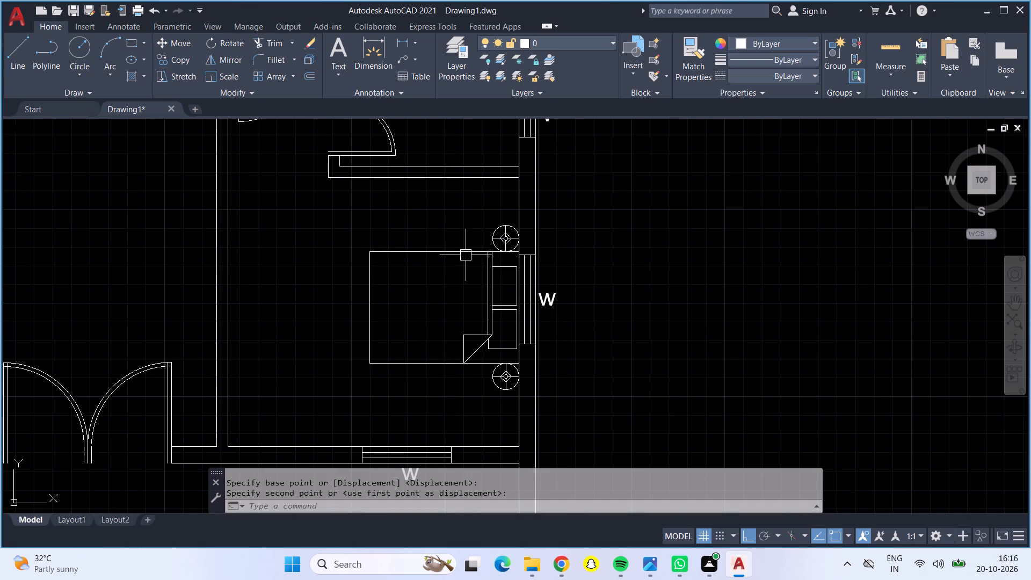
Shift the bed and both round blocks slightly north along the east wall to line up better with the window.
click(511, 230)
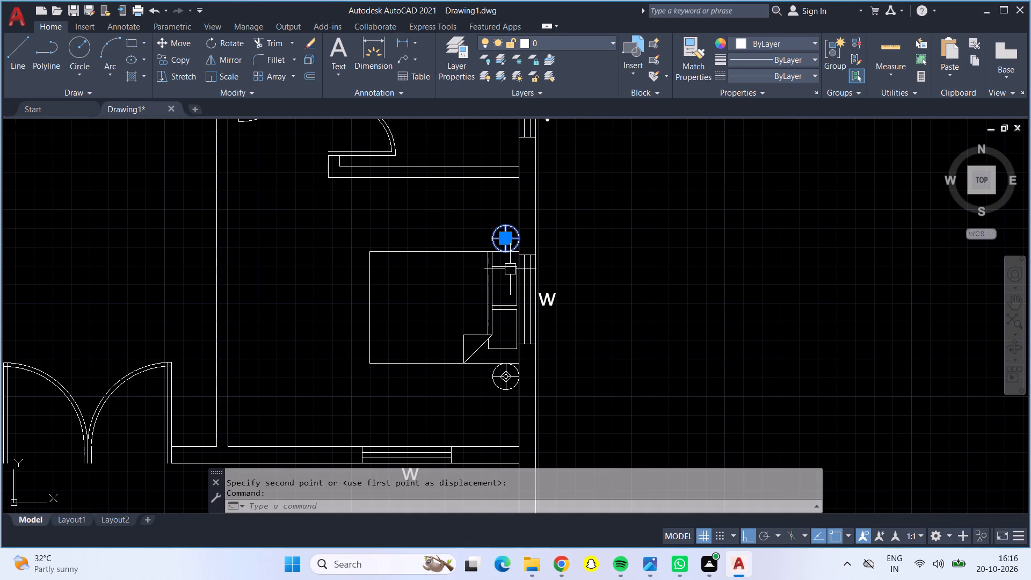
click(492, 291)
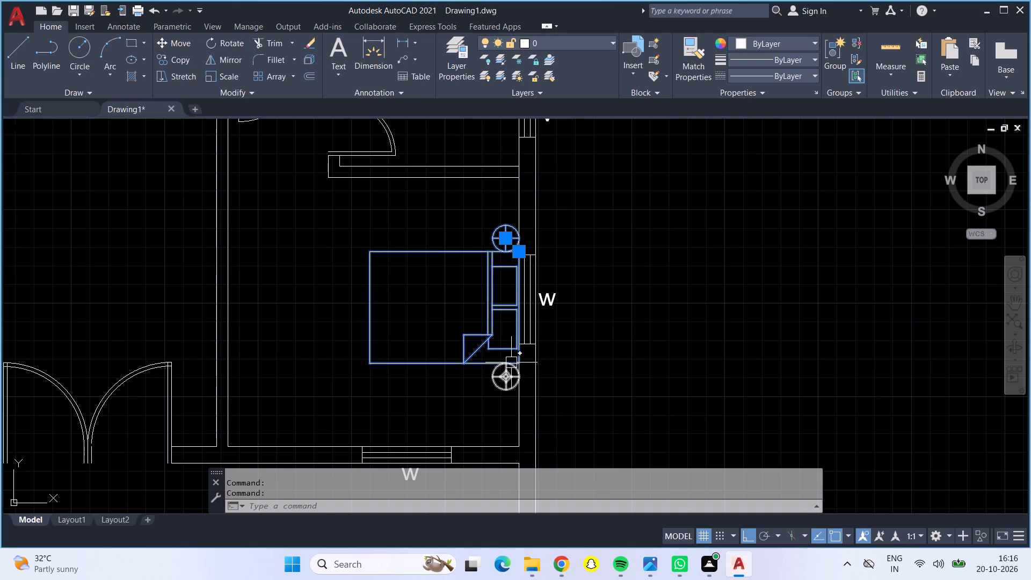
click(511, 363)
click(176, 44)
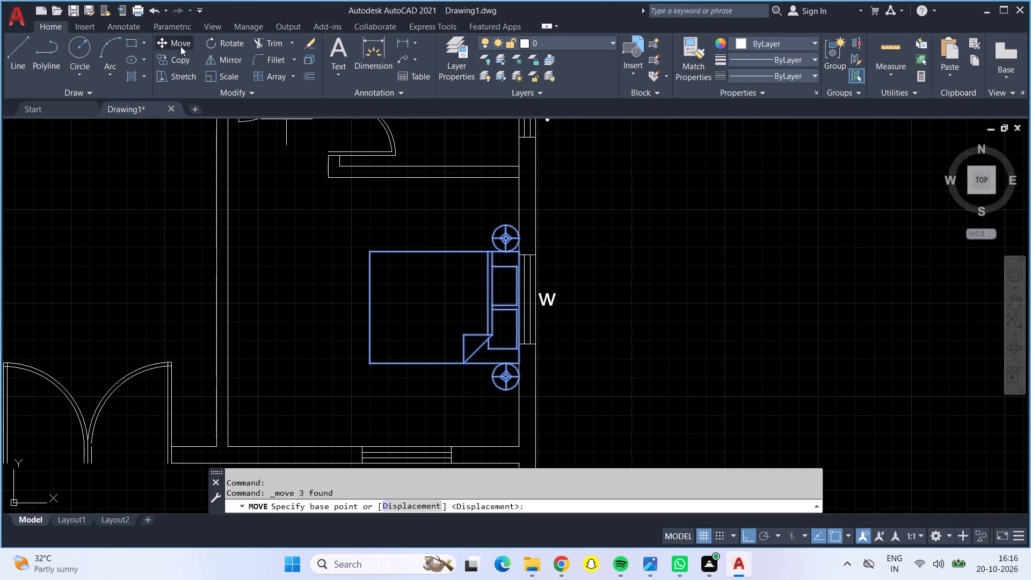
scroll(522, 250, up, 4)
scroll(515, 222, down, 2)
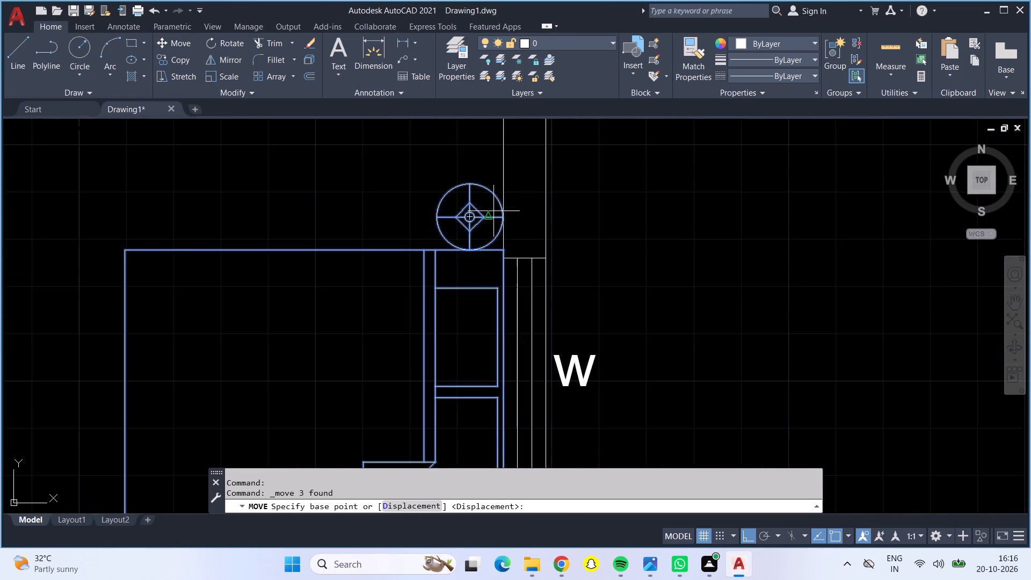
scroll(493, 212, down, 1)
click(477, 216)
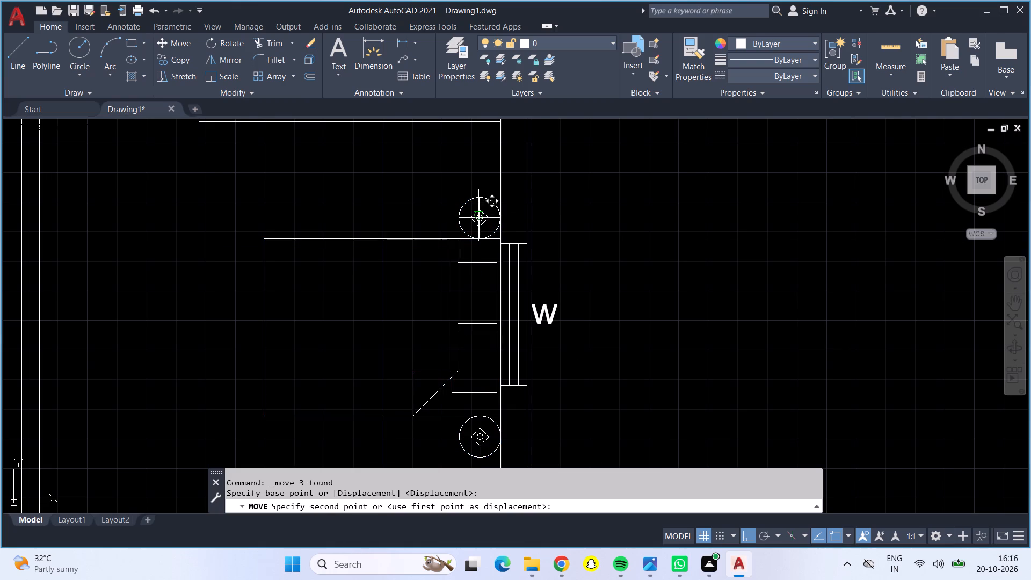
click(476, 199)
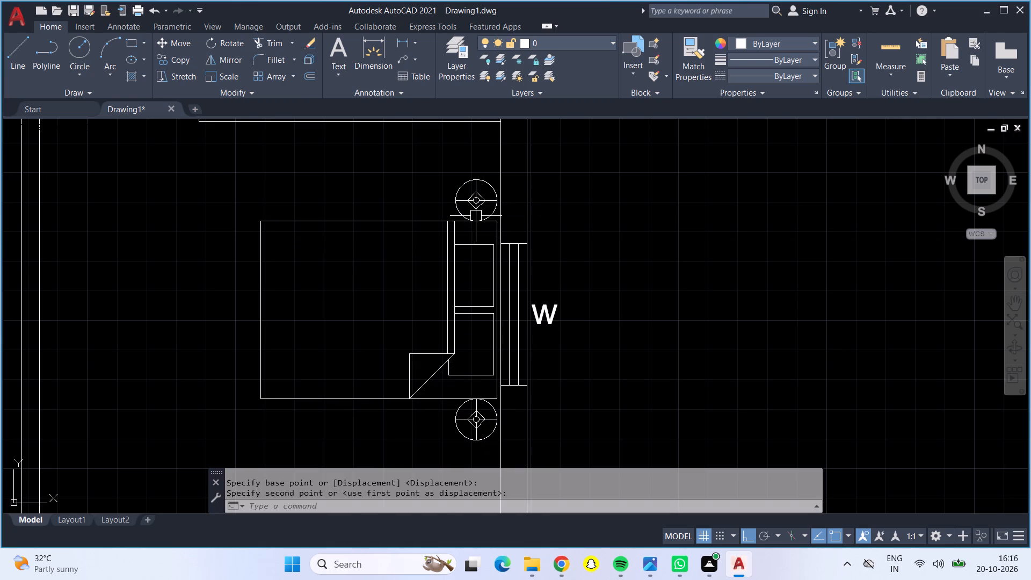
Move the bed and both round blocks east so the headboard sits flush against the inner face of the east wall.
scroll(487, 270, up, 2)
click(498, 279)
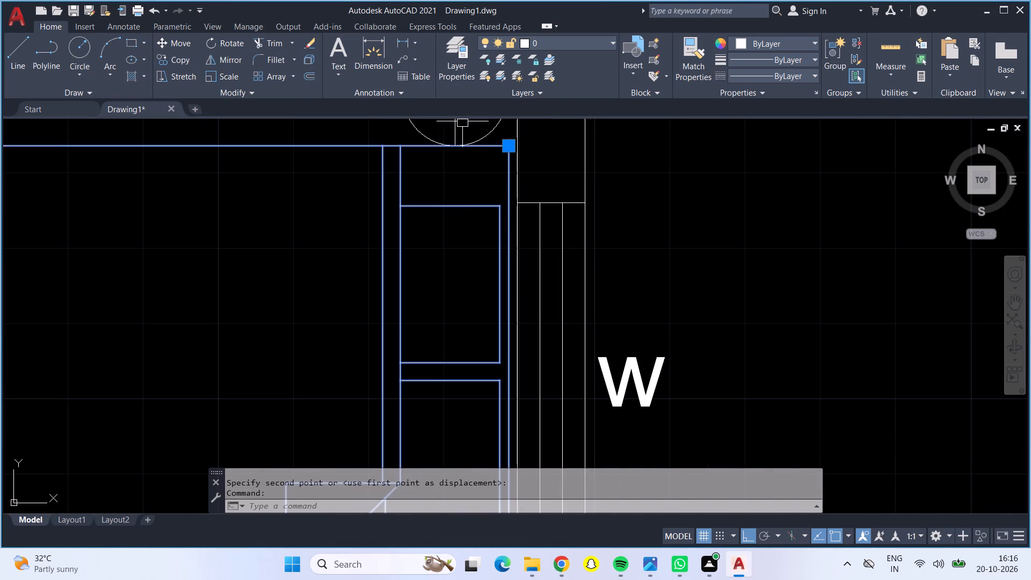
click(455, 134)
scroll(477, 235, down, 2)
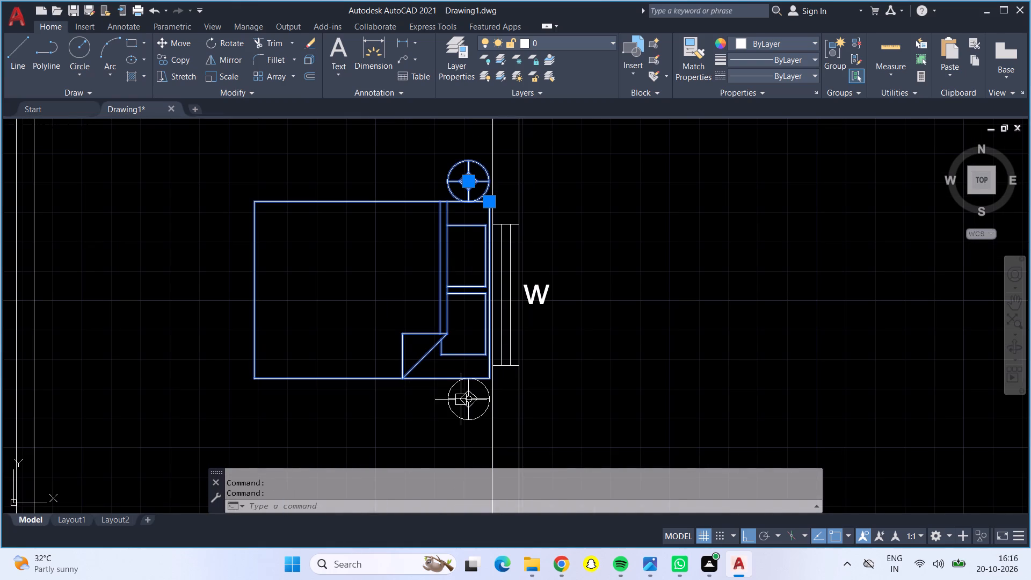
click(463, 397)
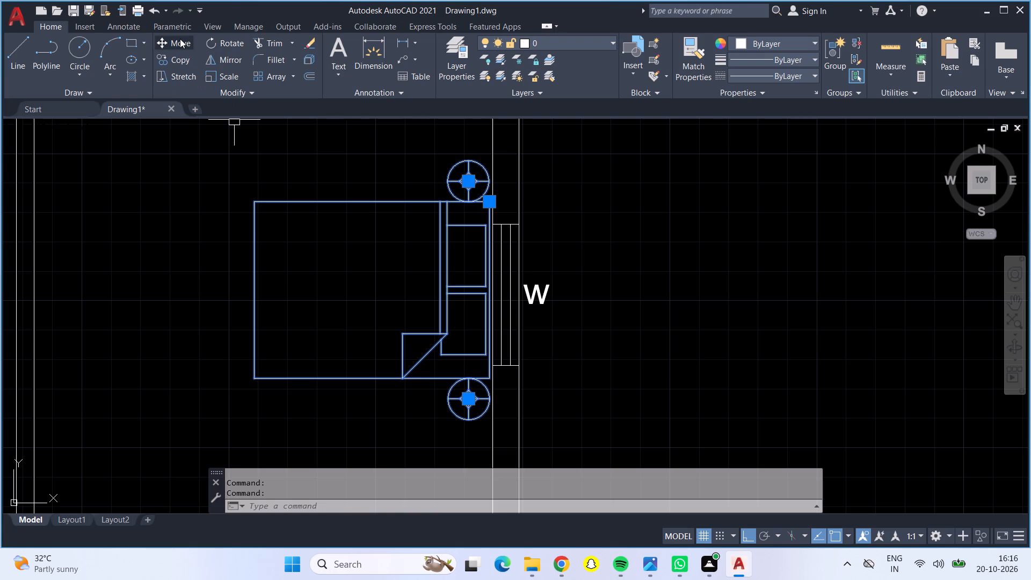
click(180, 39)
scroll(471, 257, up, 2)
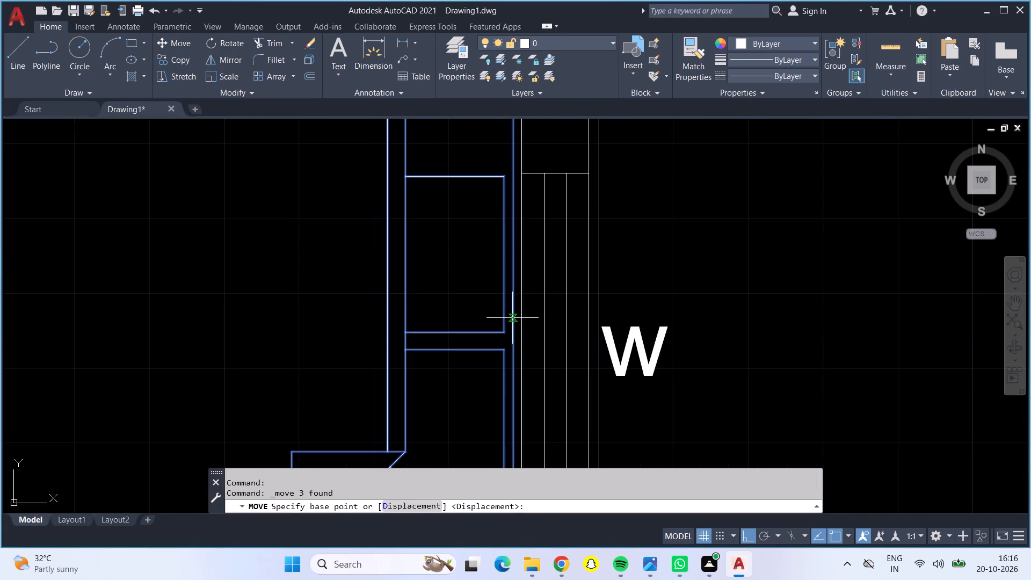
click(511, 318)
click(521, 320)
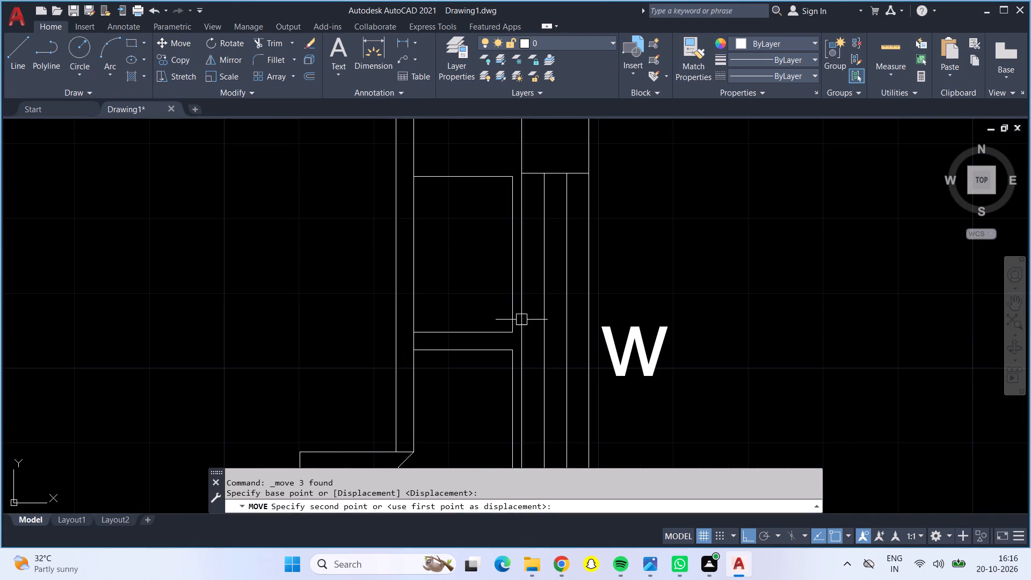
scroll(520, 316, down, 1)
scroll(647, 316, down, 3)
key(Escape)
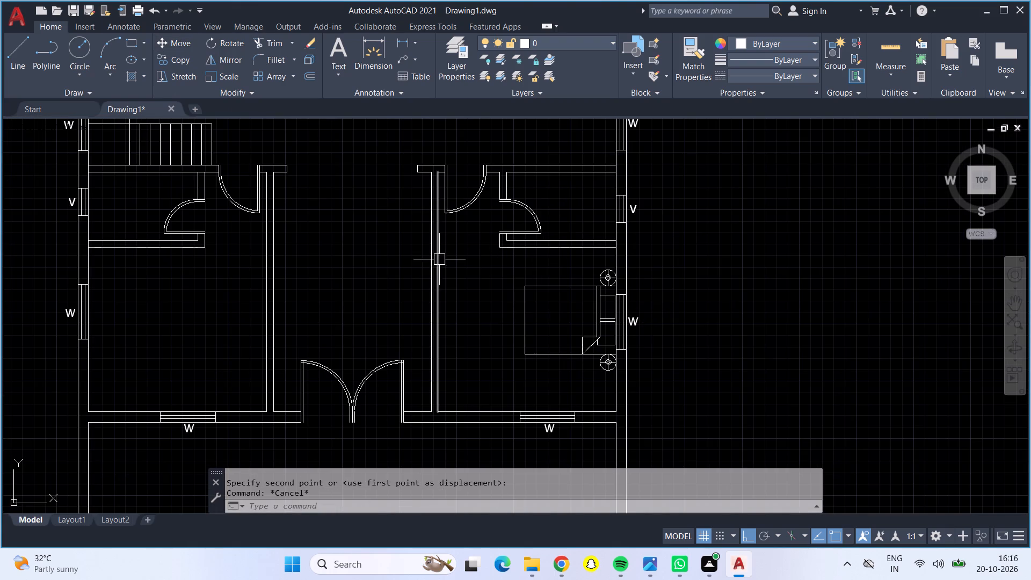
Copy the southeast bedroom's bed and both round blocks about 12'-9" east, outside the building, and end the copying.
click(526, 292)
click(602, 282)
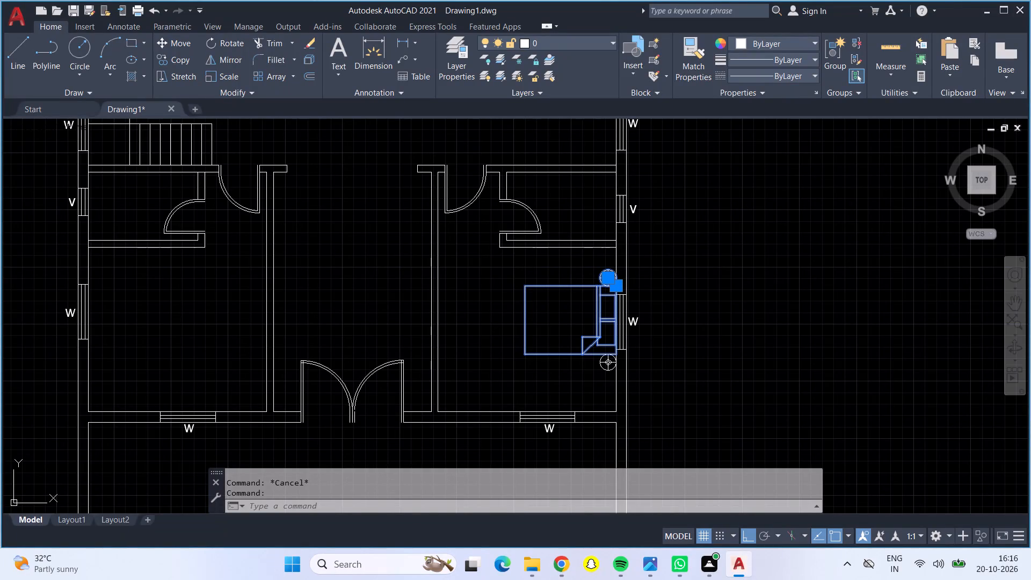
click(604, 367)
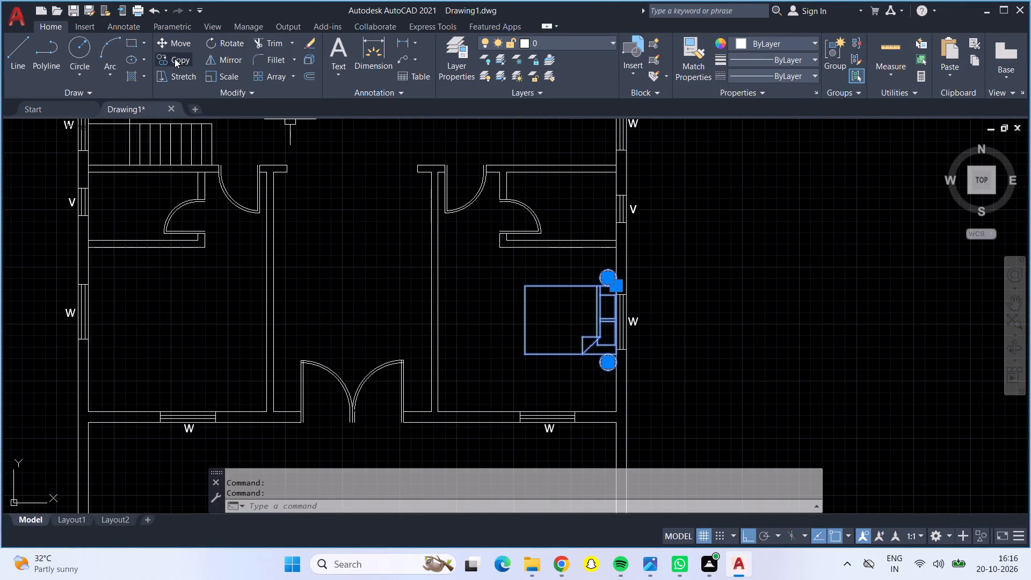
click(170, 56)
click(554, 325)
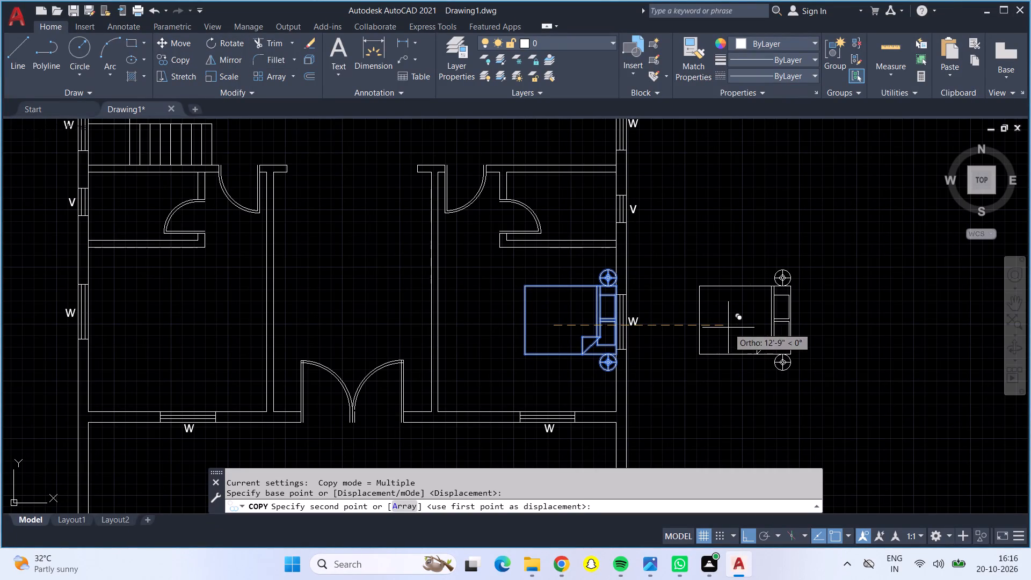
click(728, 328)
key(Escape)
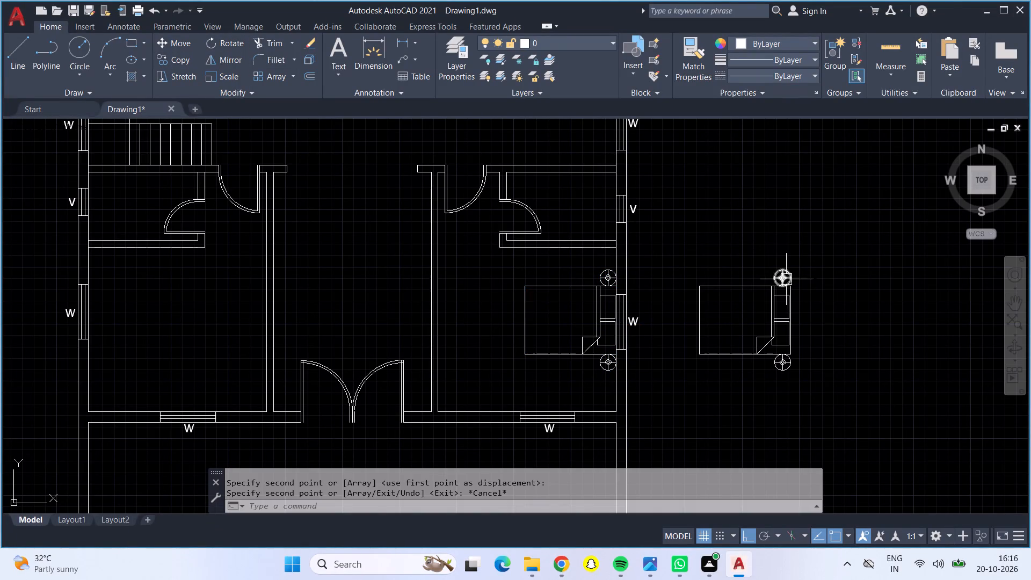
Rotate the copied bed set outside the east wall 180° about the bed's southwest corner so its headboard faces west.
click(785, 279)
click(785, 306)
click(785, 366)
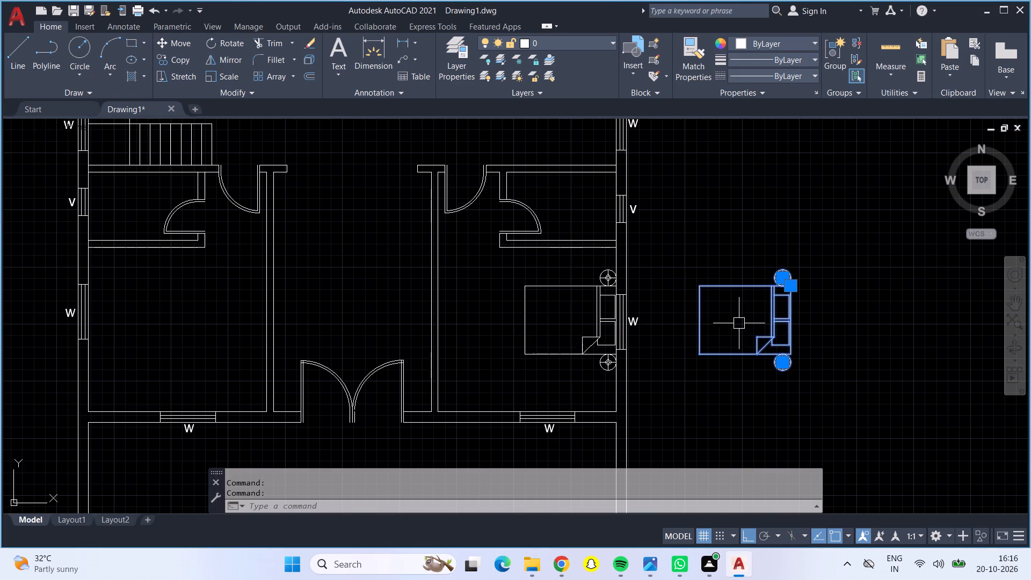
click(215, 44)
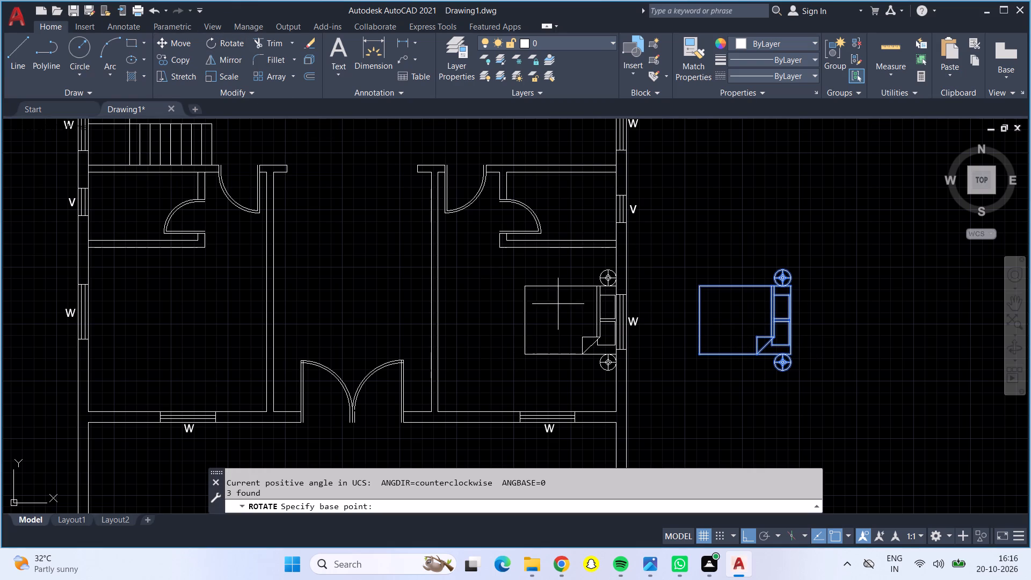
click(696, 354)
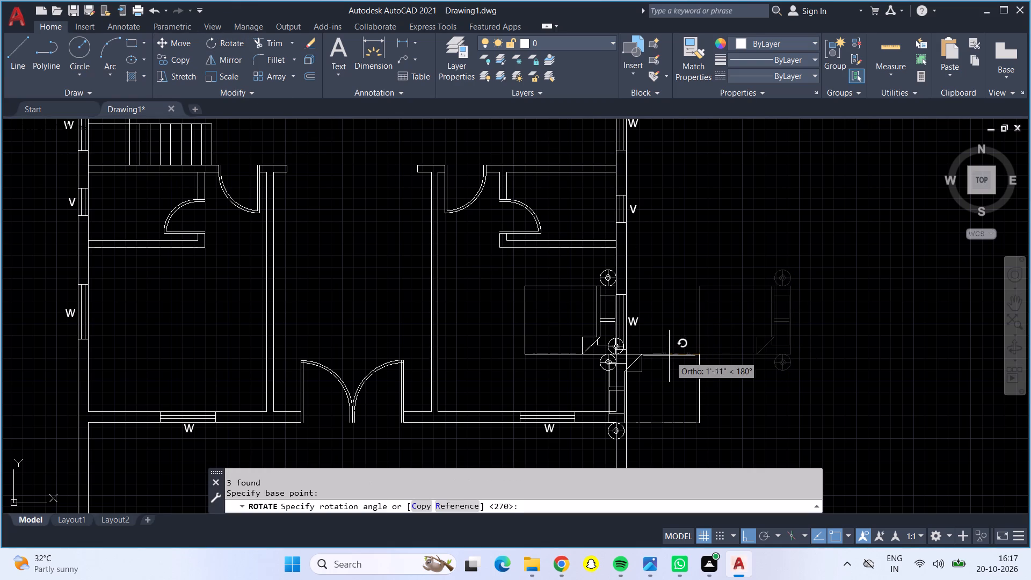
click(664, 356)
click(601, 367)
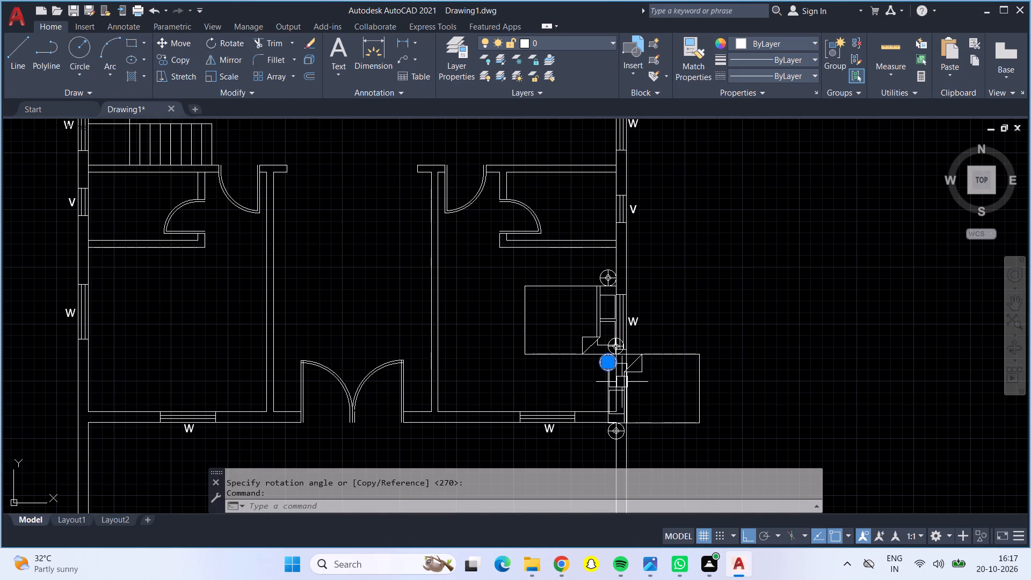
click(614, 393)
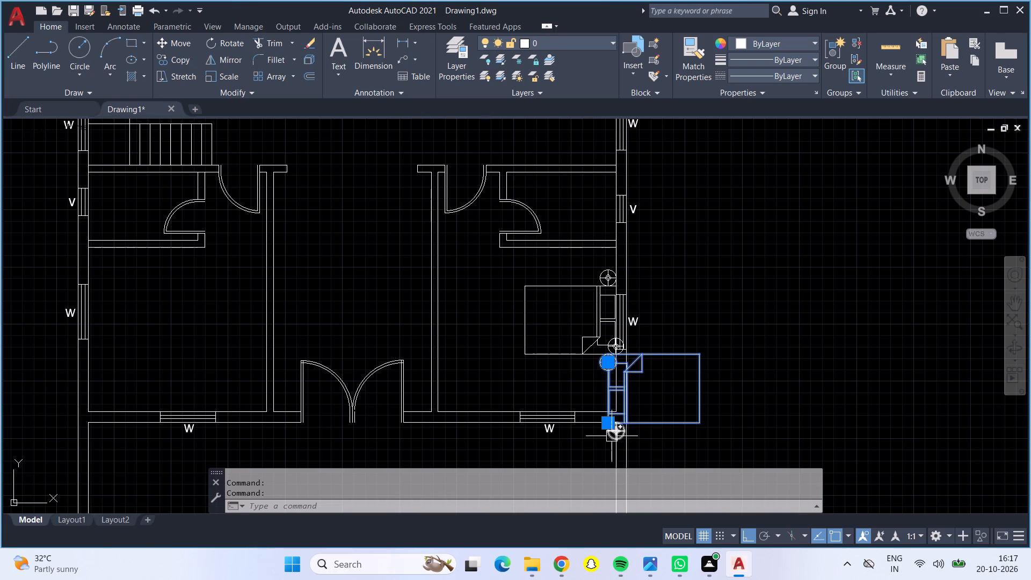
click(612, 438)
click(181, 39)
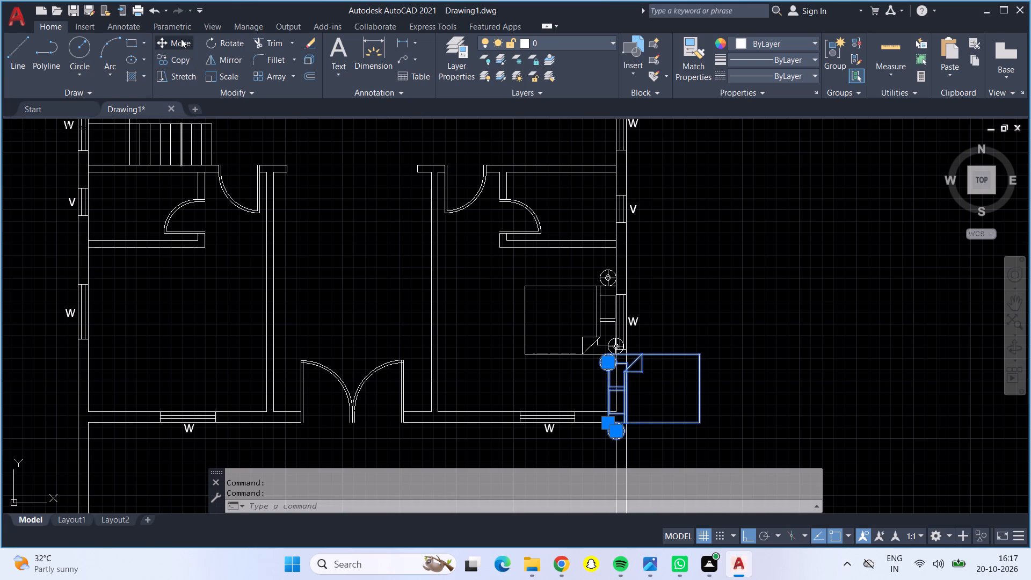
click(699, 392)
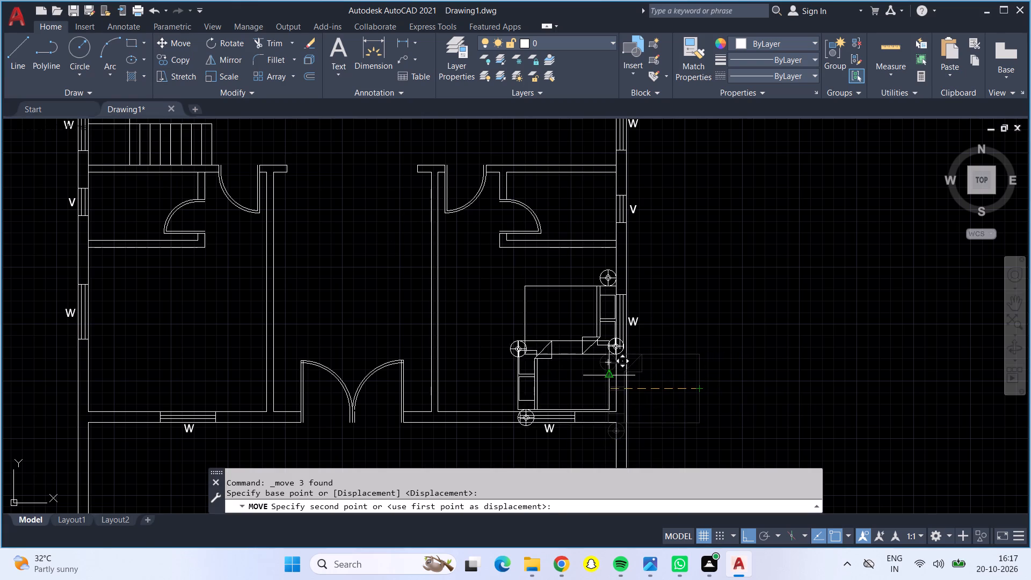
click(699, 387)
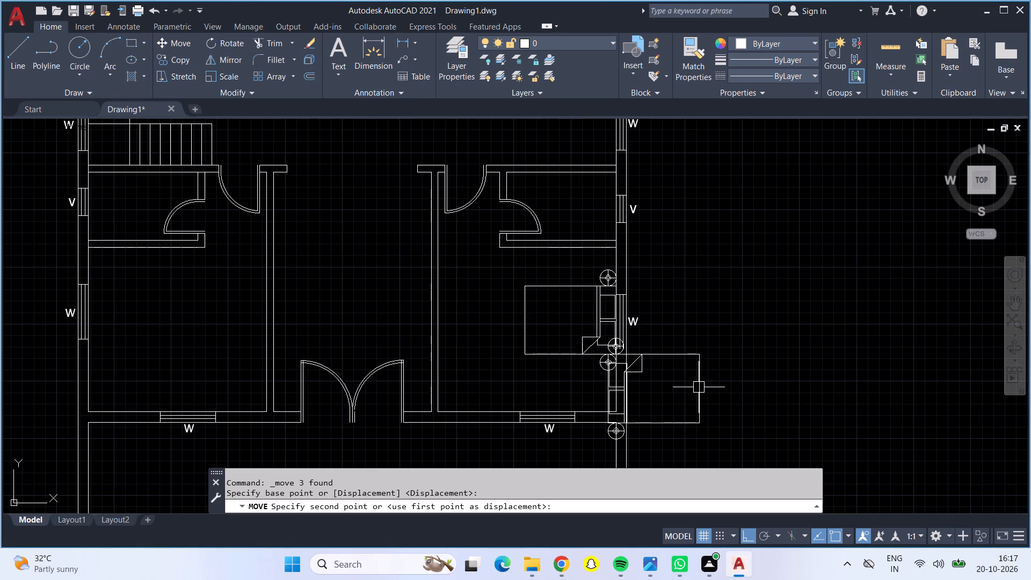
Copy the rotated bed and its two round blocks from the east wall to the window on the southwest bedroom's west wall, with Ortho off.
scroll(618, 349, up, 2)
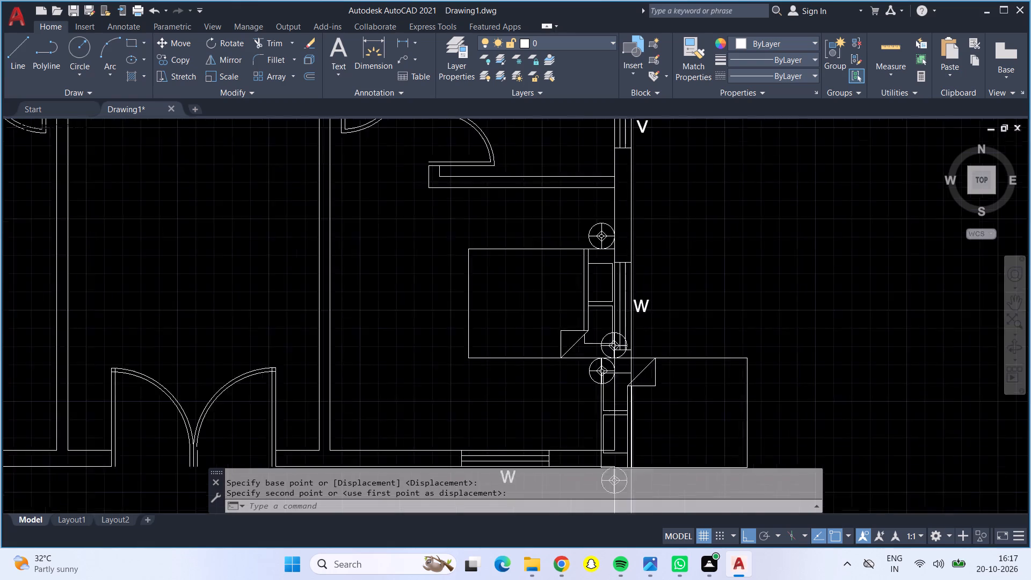
click(601, 345)
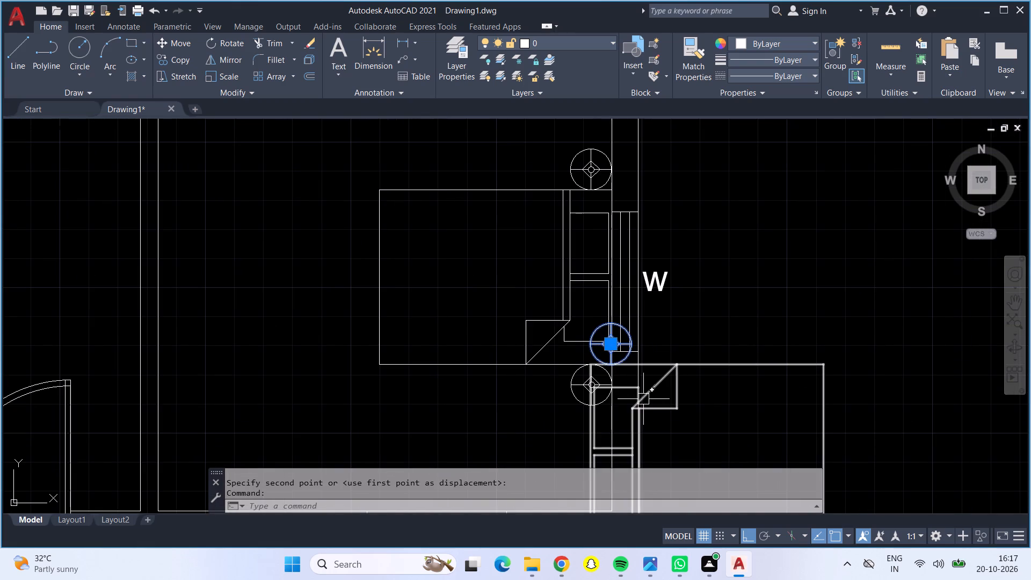
click(645, 399)
scroll(645, 399, down, 1)
middle_drag(684, 415, 723, 259)
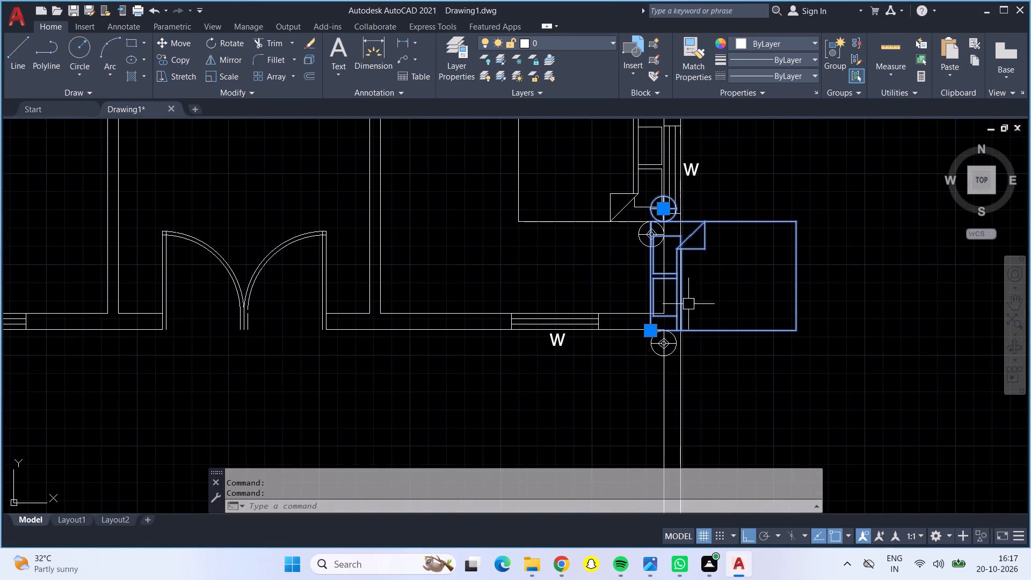
click(655, 352)
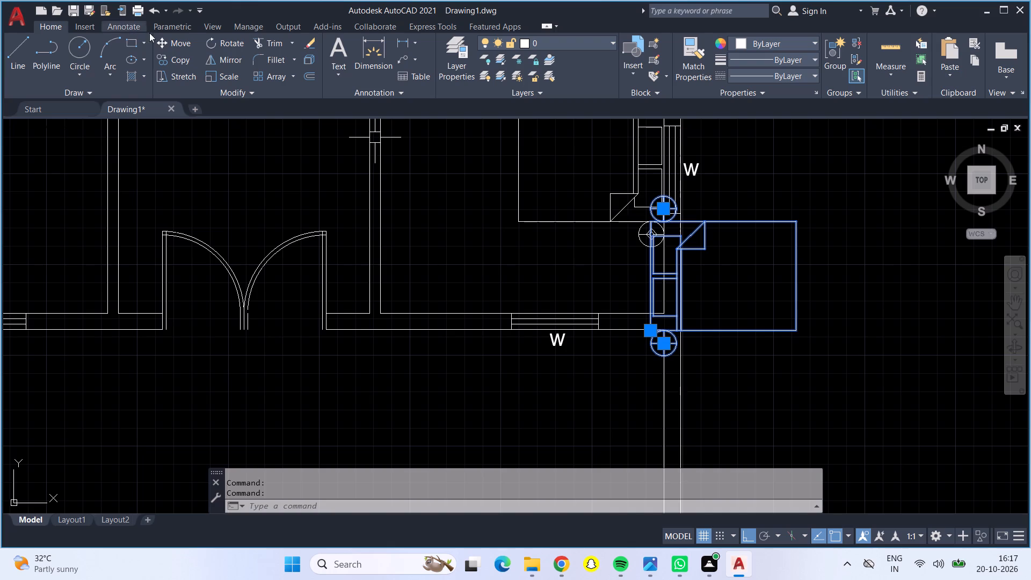
click(166, 56)
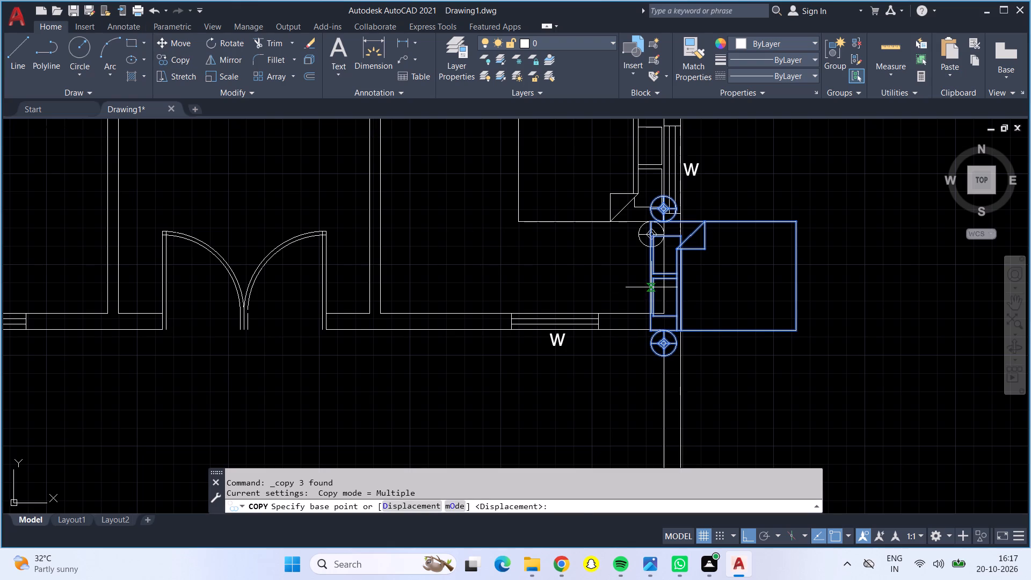
click(650, 284)
scroll(496, 229, down, 2)
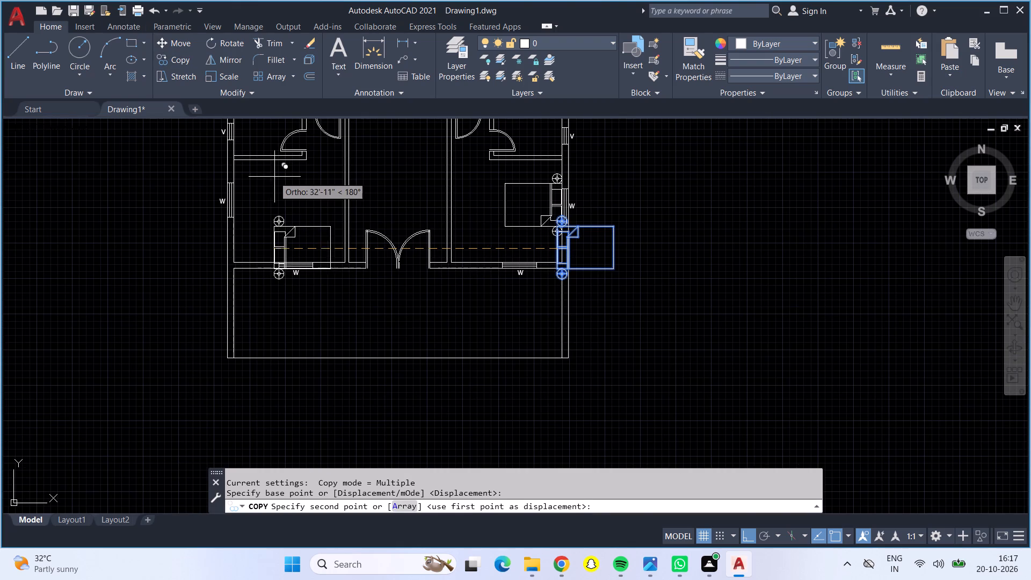
key(F8)
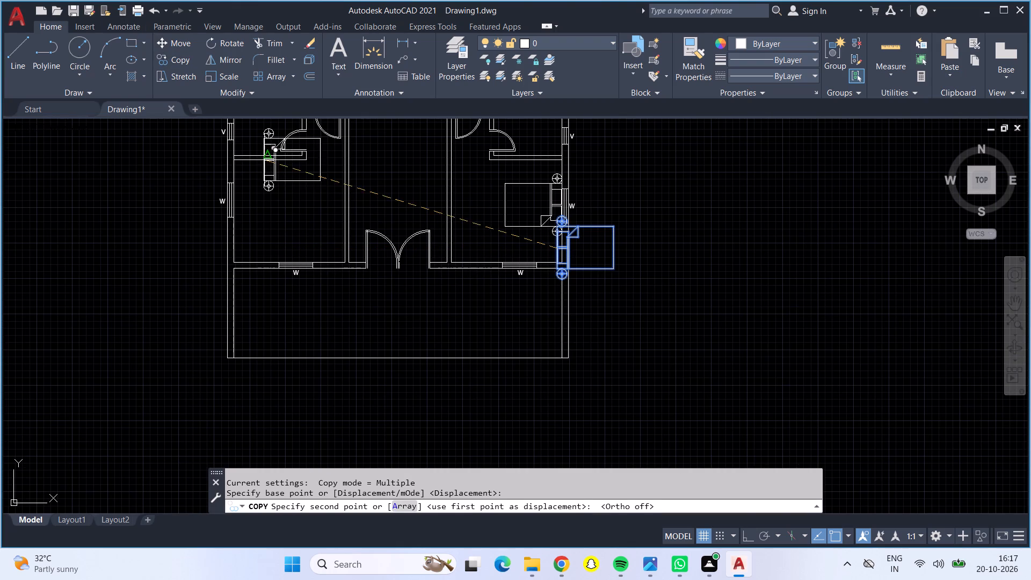
scroll(238, 209, up, 2)
middle_drag(238, 209, 309, 286)
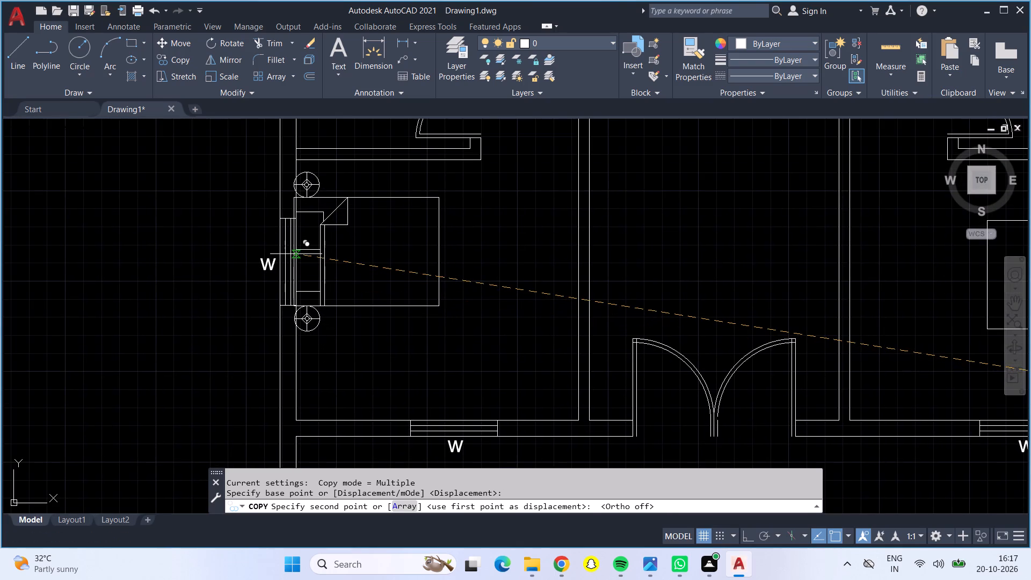
scroll(300, 258, up, 1)
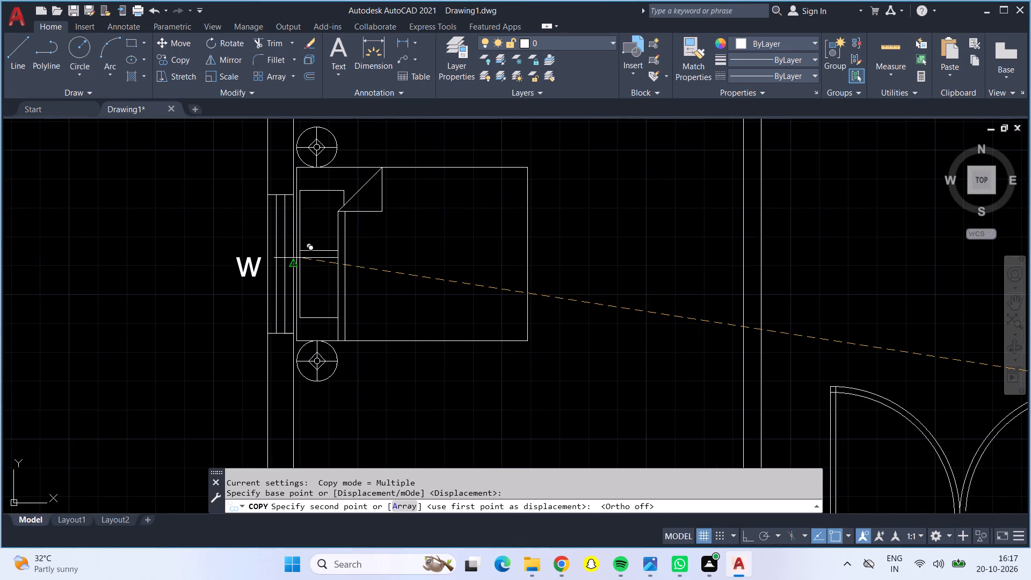
click(300, 258)
scroll(300, 258, down, 2)
scroll(416, 307, down, 1)
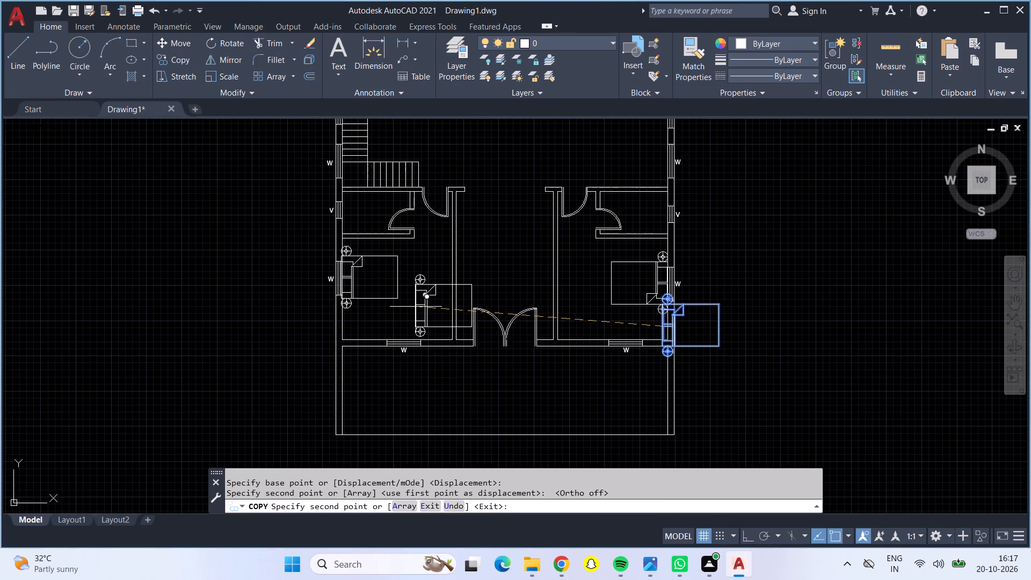
key(Escape)
Erase the leftover rotated bed and its two round blocks at the east wall, keeping the southeast bedroom's own set.
scroll(310, 263, up, 3)
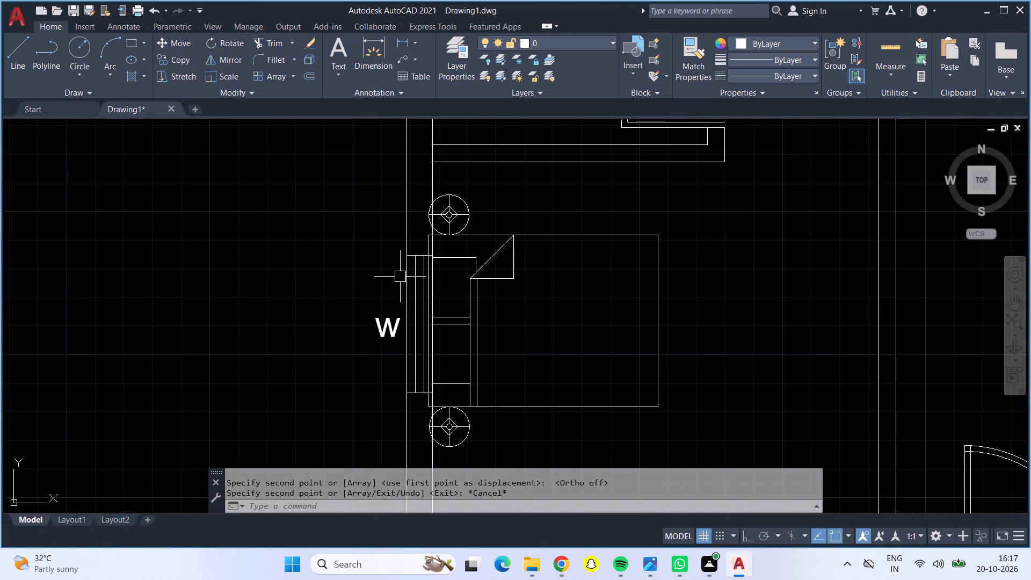
scroll(502, 302, down, 2)
middle_drag(725, 323, 462, 256)
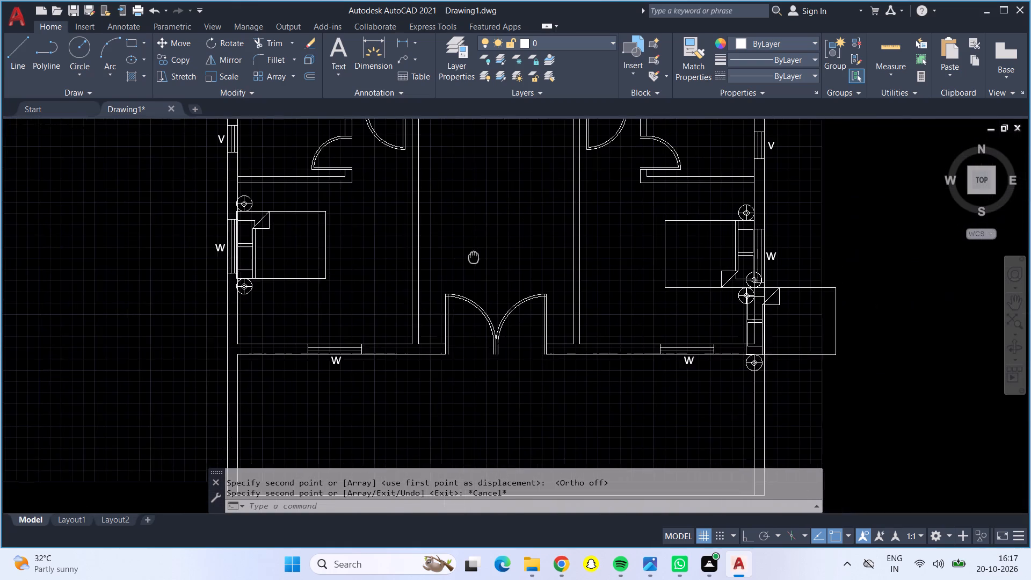
middle_drag(462, 256, 460, 256)
click(778, 285)
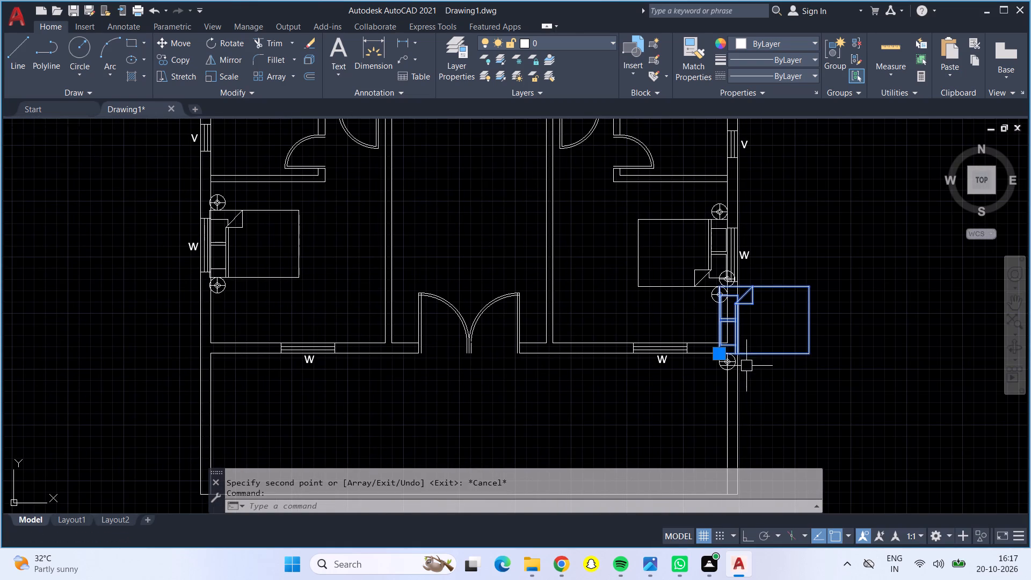
click(729, 366)
key(Delete)
scroll(727, 294, up, 1)
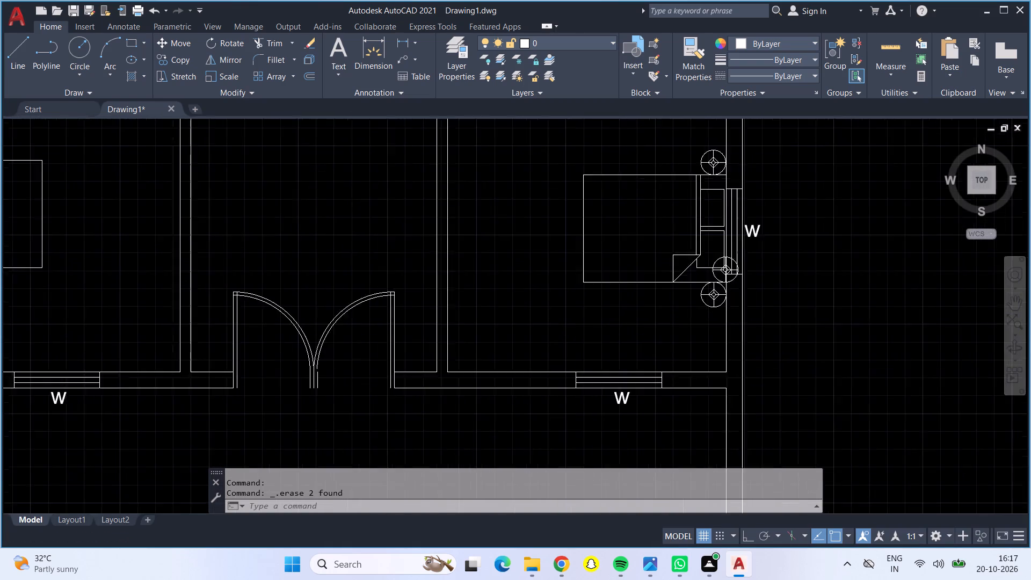
scroll(727, 294, up, 2)
click(742, 259)
key(Delete)
Move the southwest bedroom's bed and both round blocks slightly east so the headboard sits flush against the west wall's inner face.
scroll(742, 259, down, 3)
scroll(495, 233, down, 3)
scroll(372, 220, up, 3)
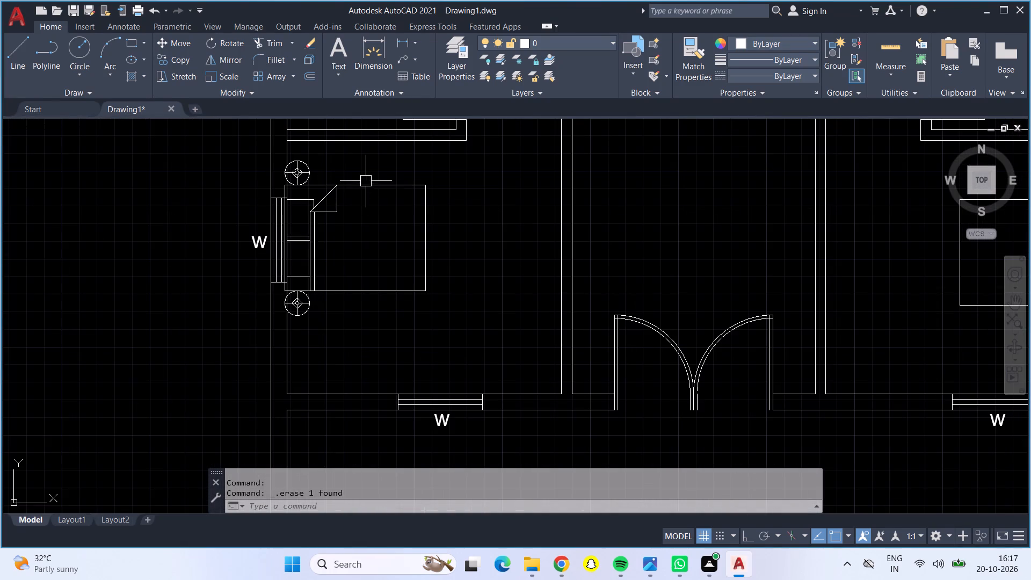
middle_drag(362, 222, 461, 344)
scroll(425, 332, up, 1)
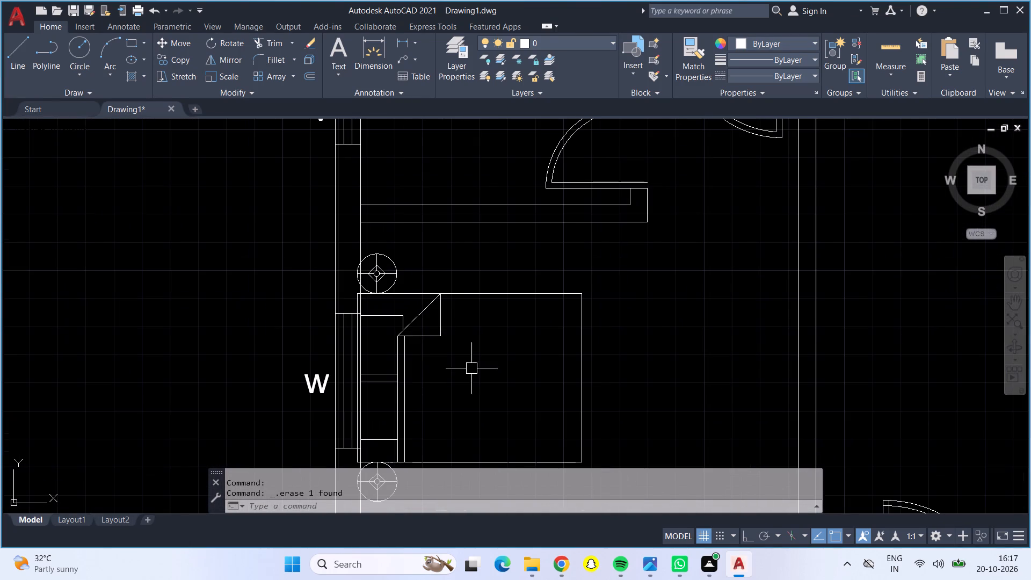
middle_drag(482, 379, 576, 325)
scroll(538, 360, up, 1)
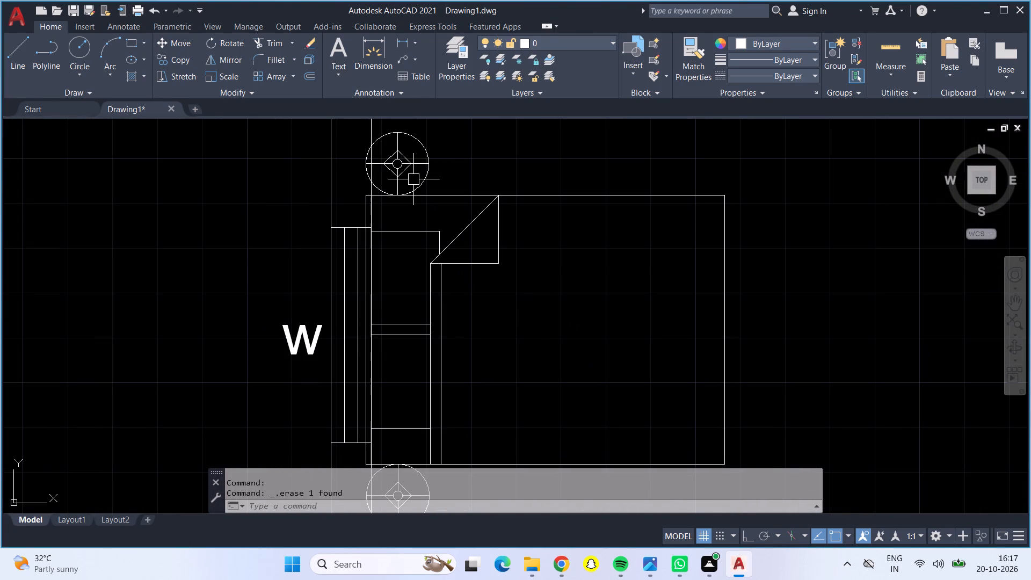
click(411, 178)
click(414, 185)
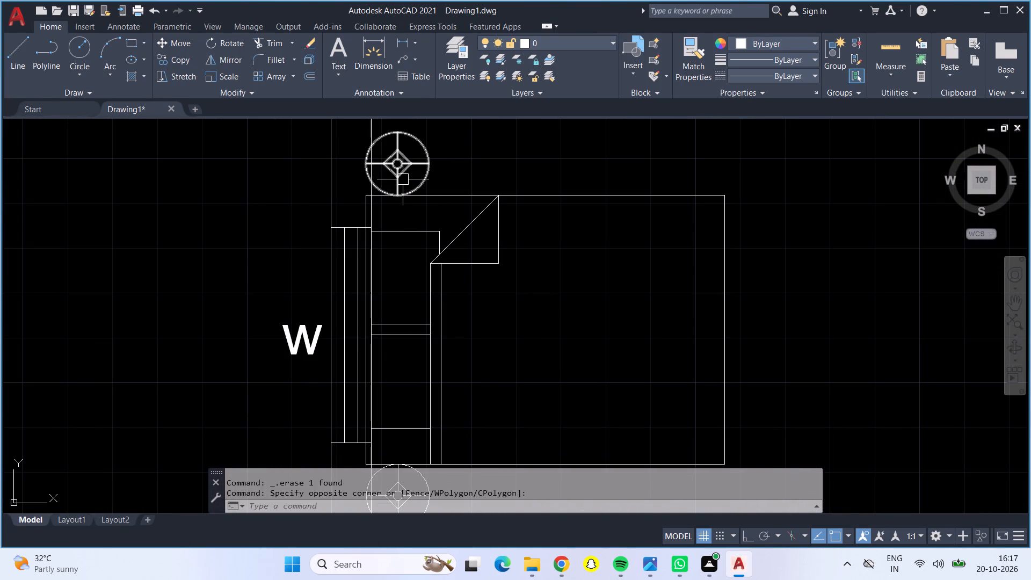
click(400, 178)
click(415, 237)
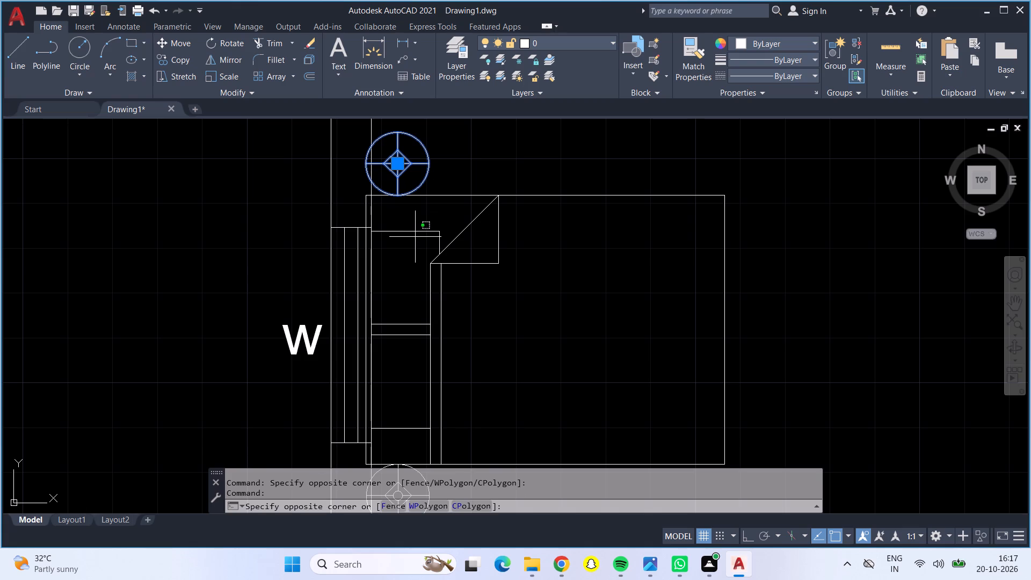
click(415, 237)
drag(415, 231, 420, 236)
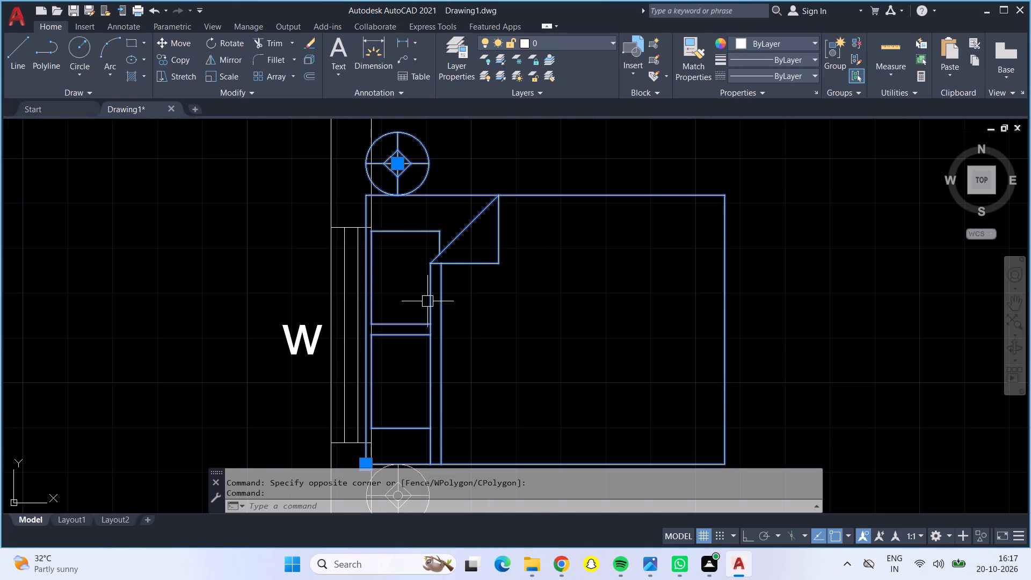
scroll(432, 311, down, 1)
middle_drag(455, 353, 514, 265)
click(469, 339)
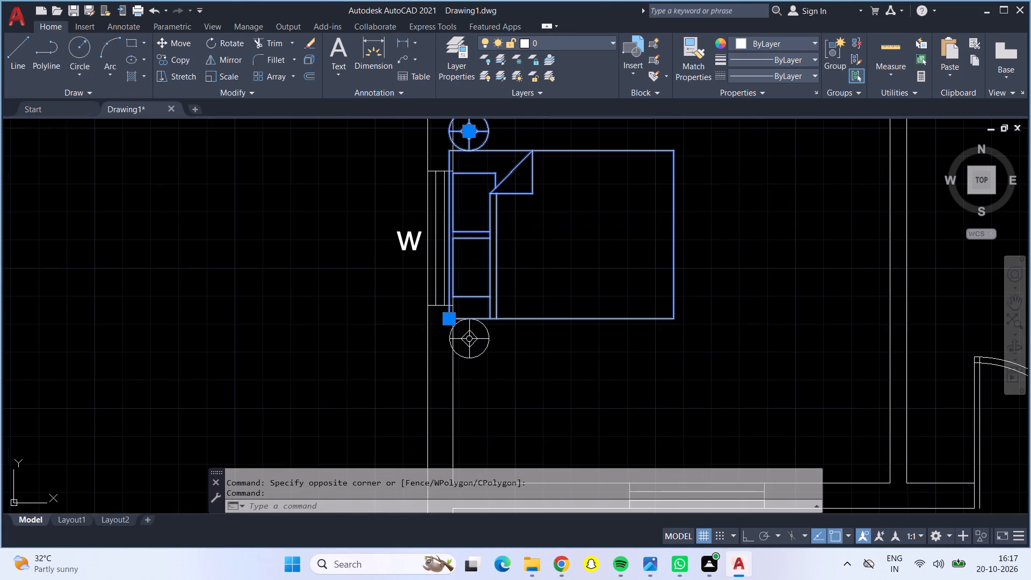
click(168, 39)
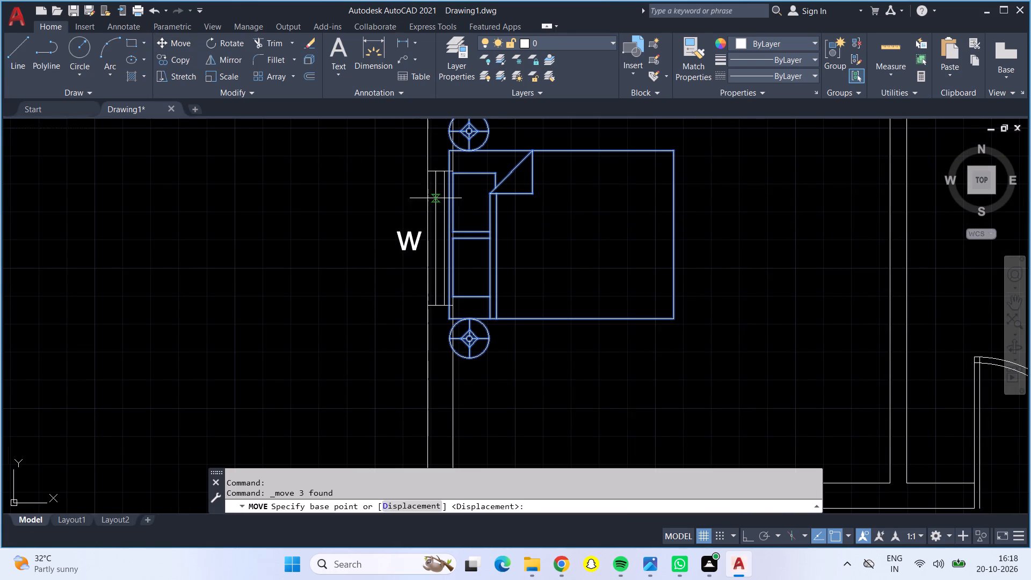
scroll(454, 242, up, 2)
click(439, 232)
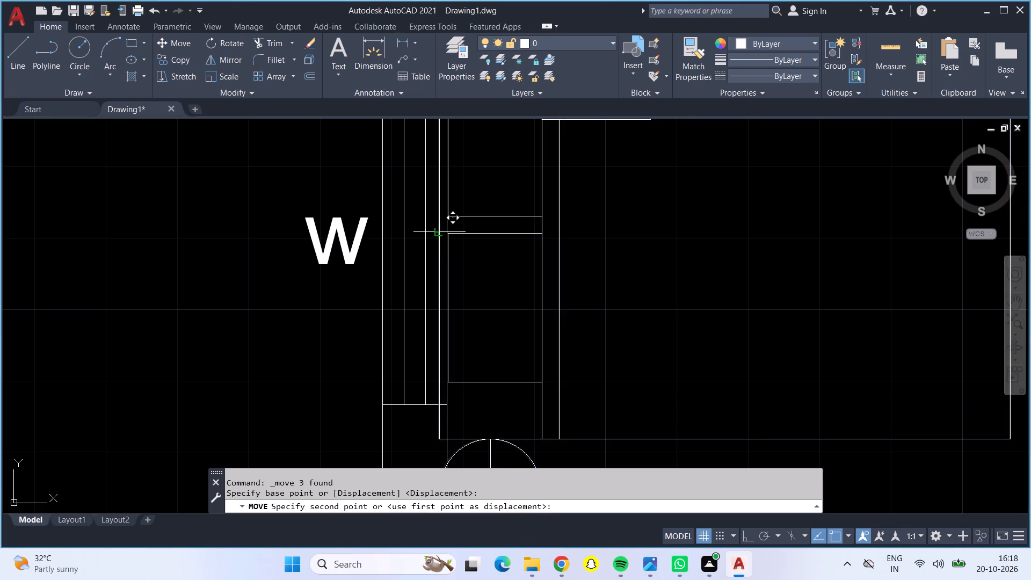
click(448, 231)
Copy the toilet block from beside the plan into the northwest and northeast bathrooms, with its tank against each north wall.
scroll(466, 242, down, 3)
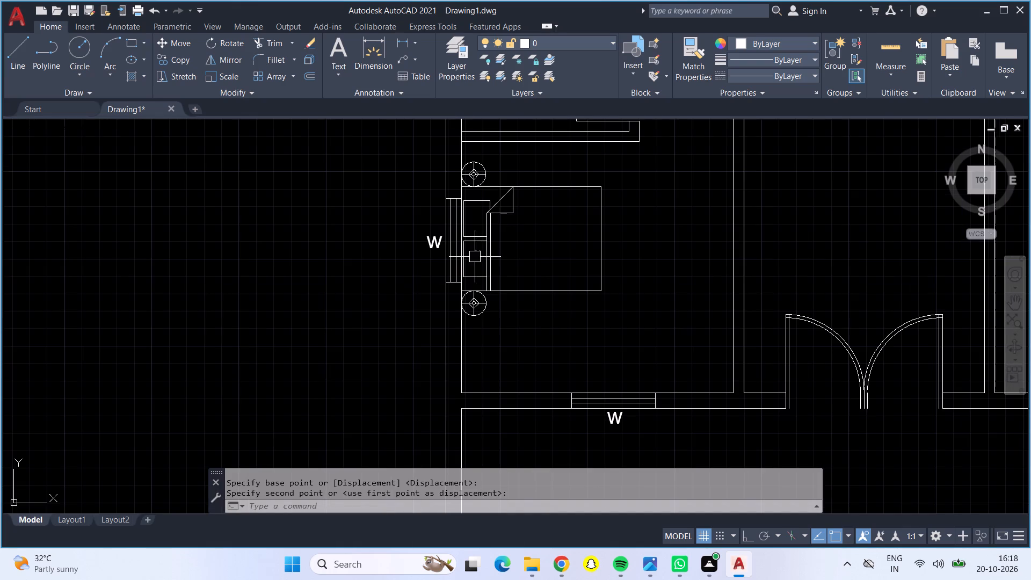
scroll(551, 247, down, 2)
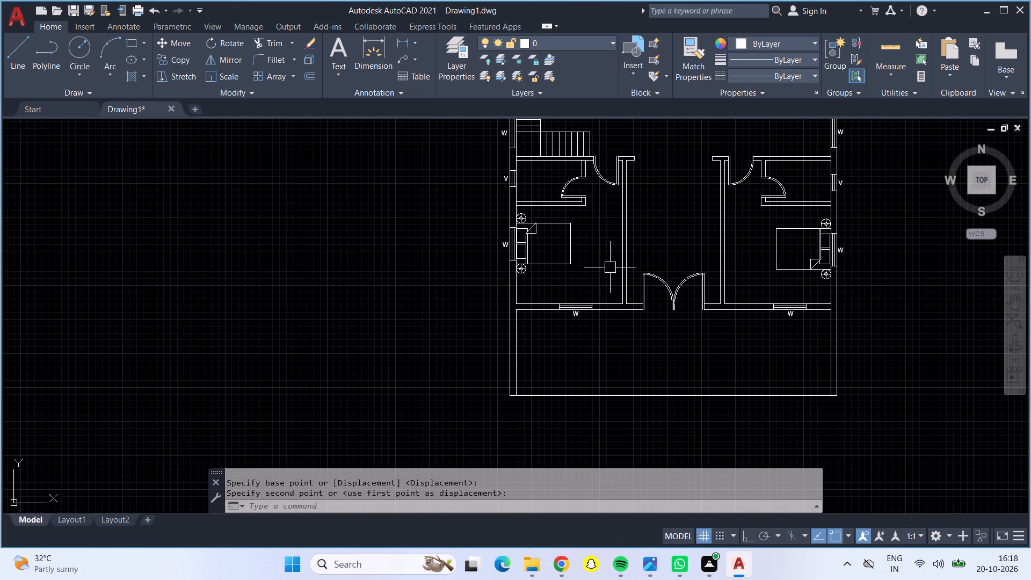
middle_drag(601, 263, 472, 384)
scroll(563, 323, down, 1)
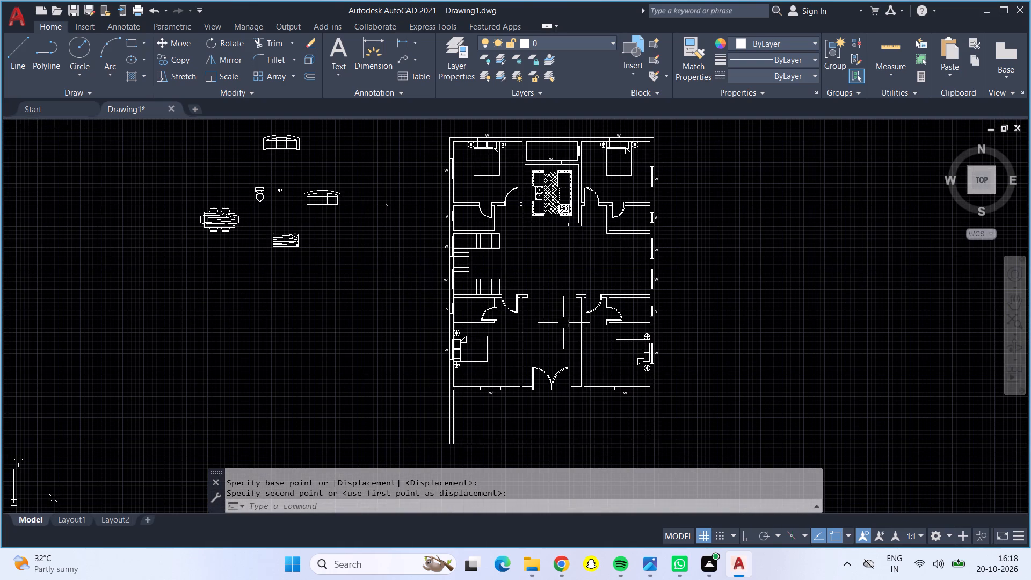
middle_drag(555, 321, 499, 368)
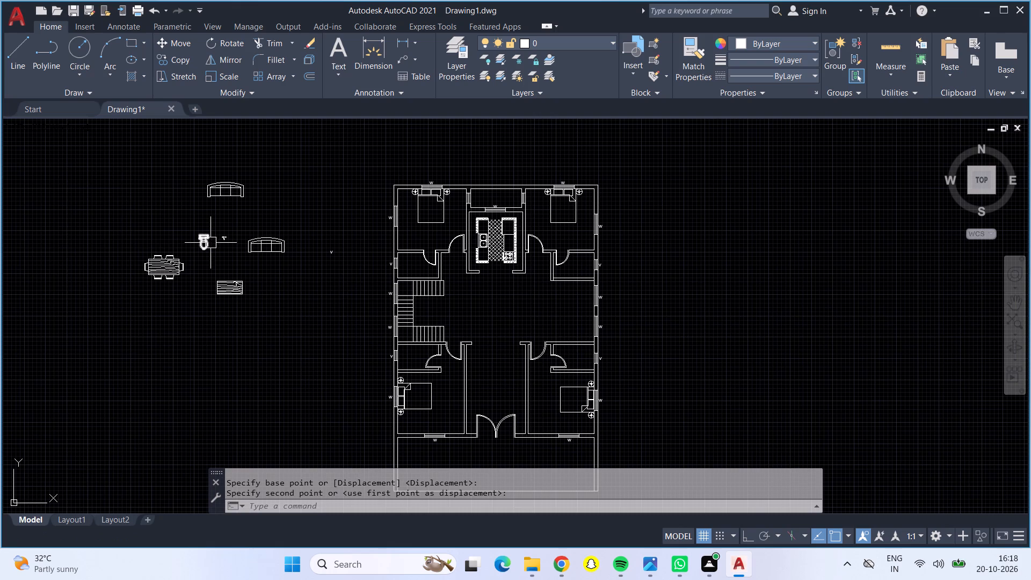
click(206, 242)
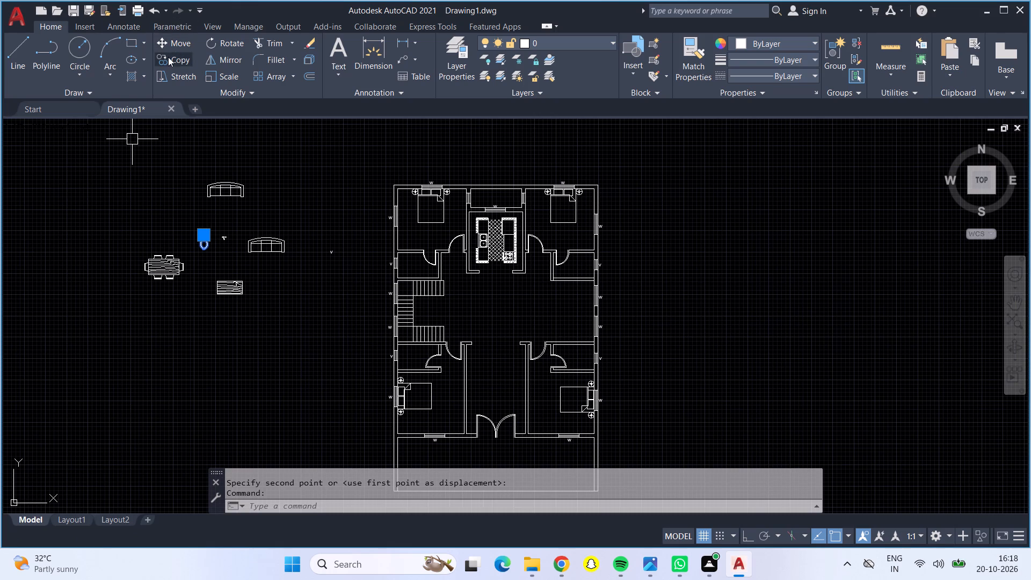
click(168, 57)
click(207, 233)
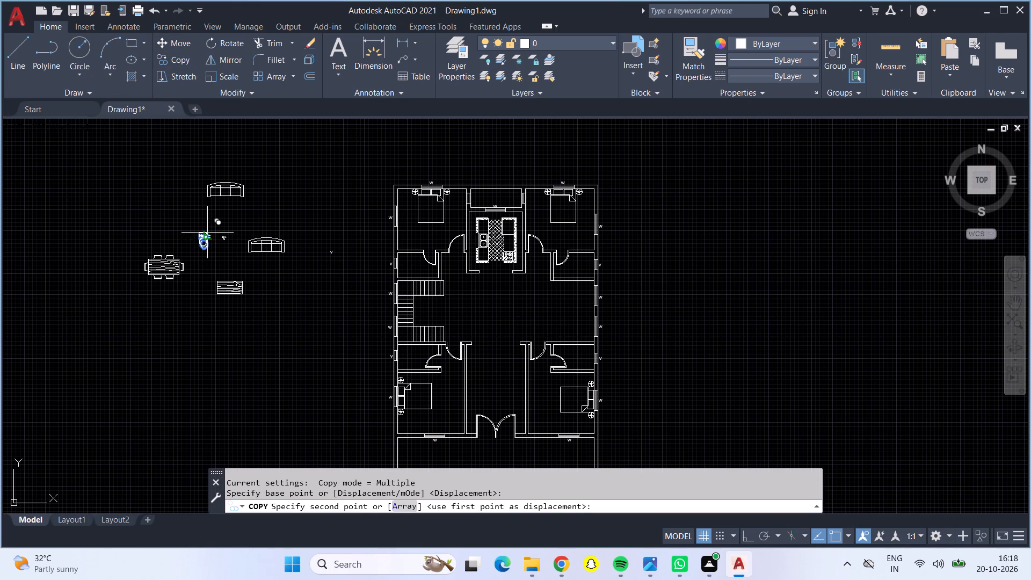
scroll(419, 267, up, 4)
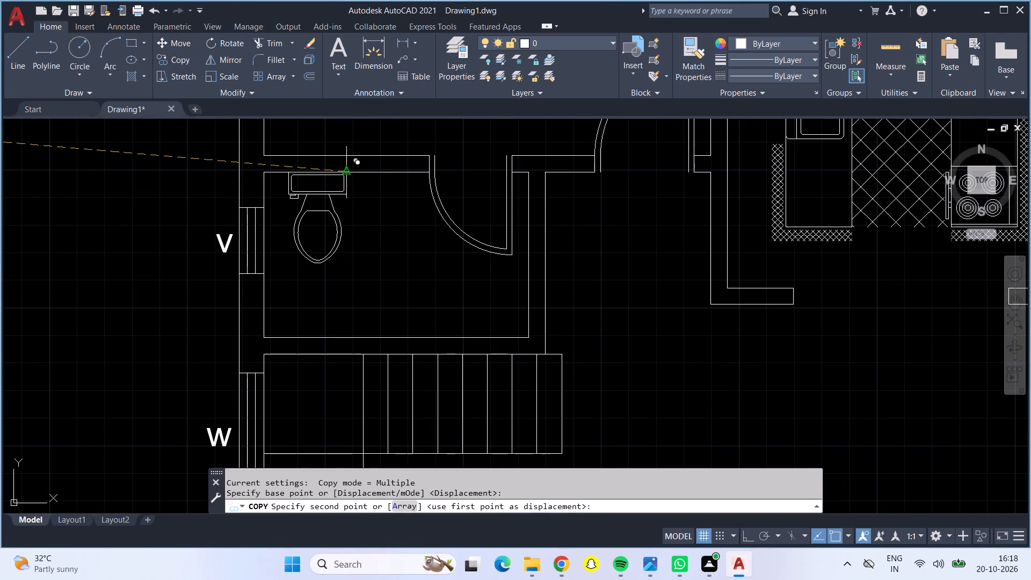
click(348, 171)
scroll(476, 238, down, 2)
middle_drag(653, 320, 392, 325)
scroll(622, 212, up, 2)
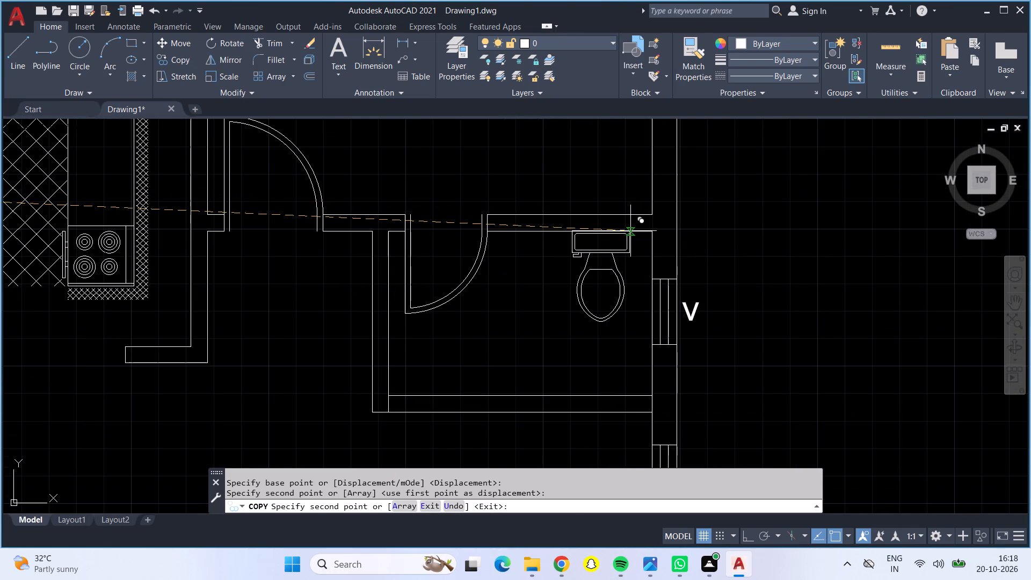
click(631, 231)
Place further toilet copies against the north walls of the southeast and southwest bathrooms, and end the copying.
scroll(609, 264, down, 2)
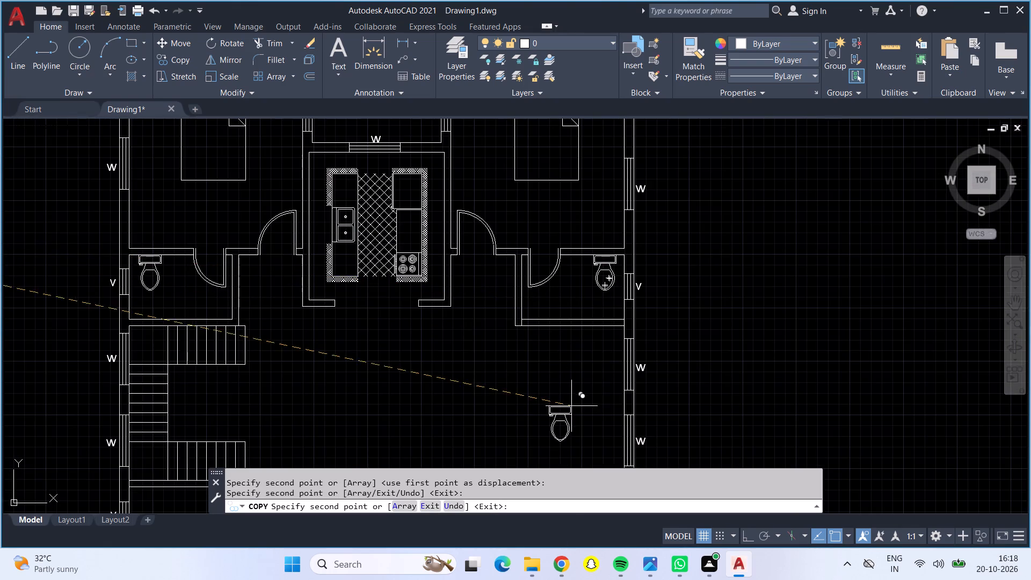
scroll(571, 406, down, 1)
middle_drag(571, 406, 547, 188)
scroll(567, 238, up, 4)
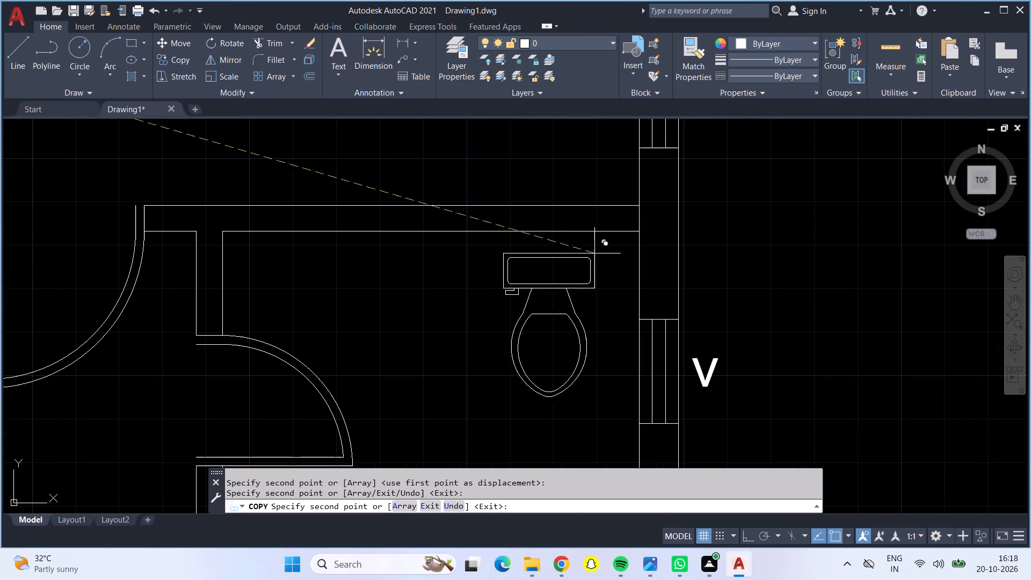
click(594, 230)
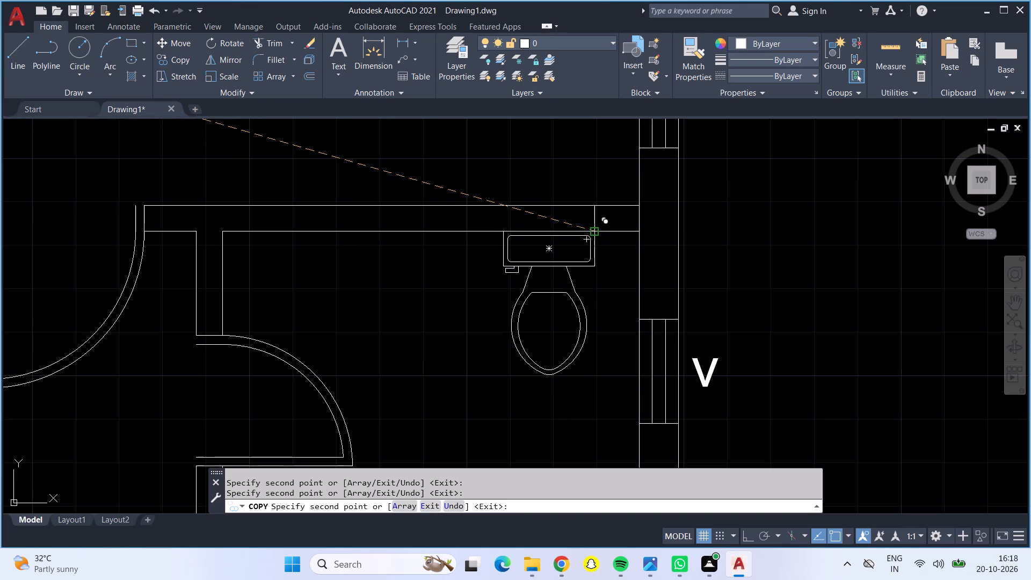
scroll(575, 246, down, 3)
middle_drag(290, 258, 636, 274)
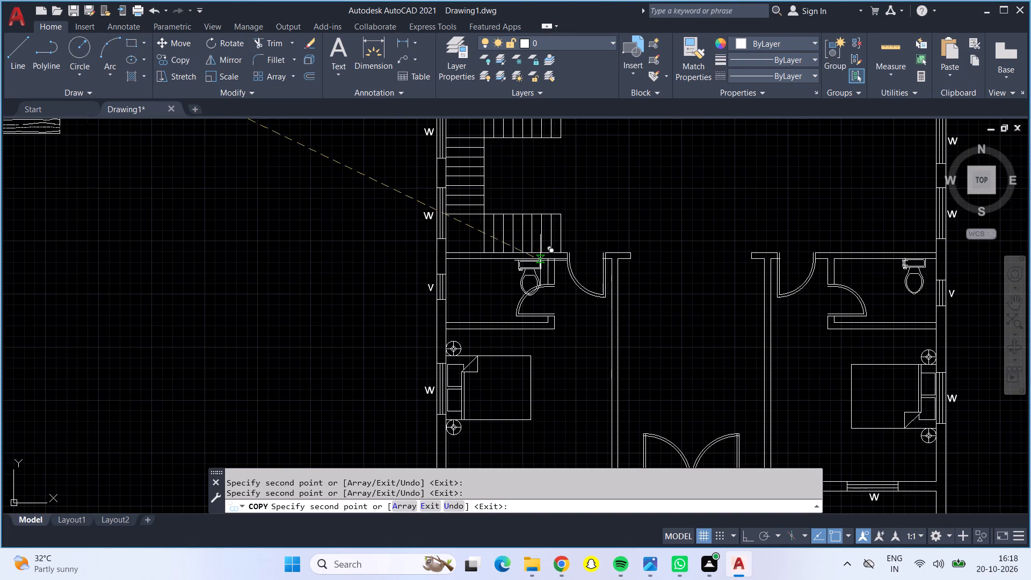
scroll(483, 260, up, 3)
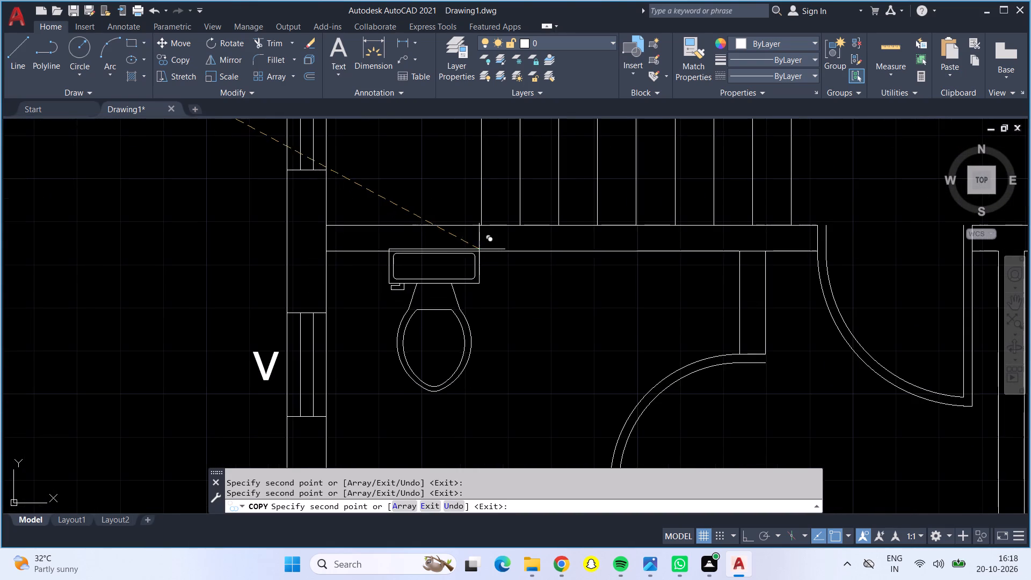
click(478, 251)
scroll(490, 265, down, 3)
scroll(617, 376, down, 1)
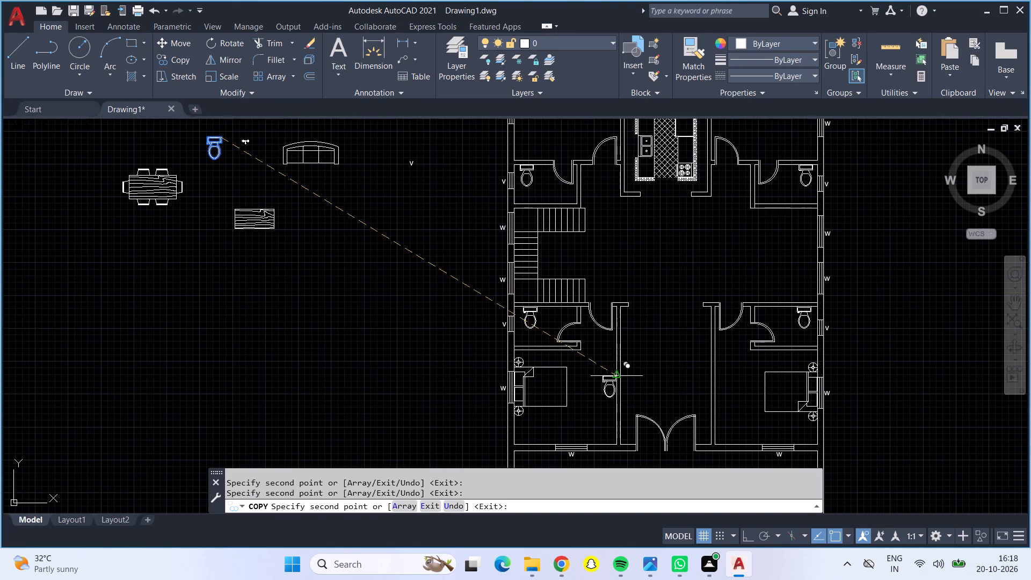
key(Escape)
scroll(666, 360, down, 2)
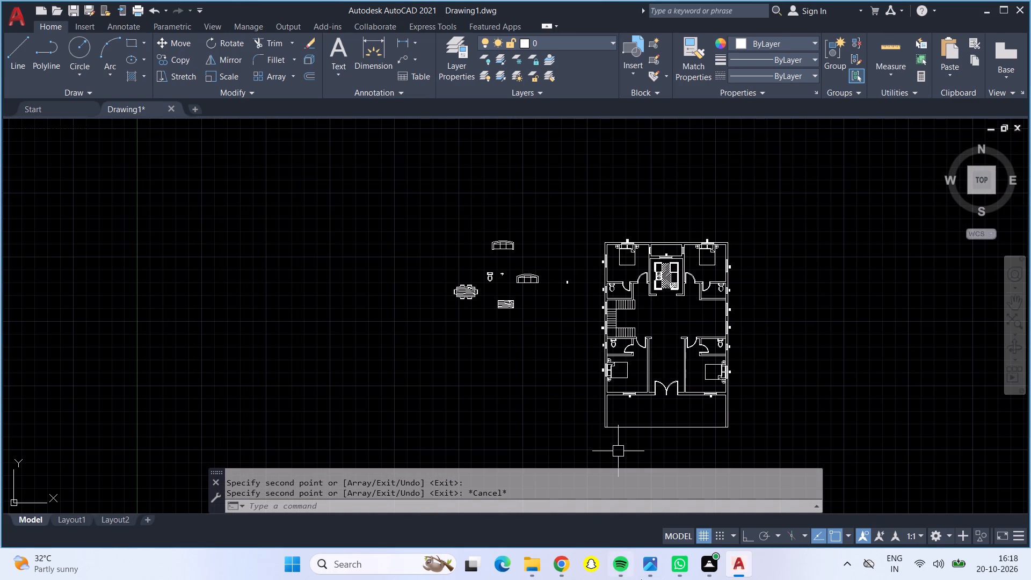
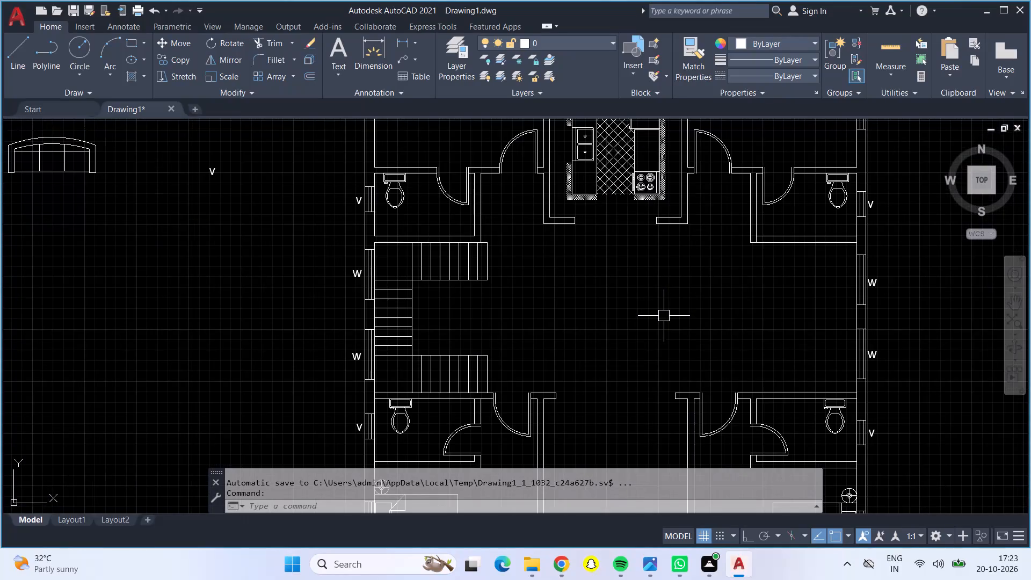
Copy the small faucet block from beside the plan into the northwest and northeast bathrooms, its stem on each south wall.
scroll(663, 316, down, 1)
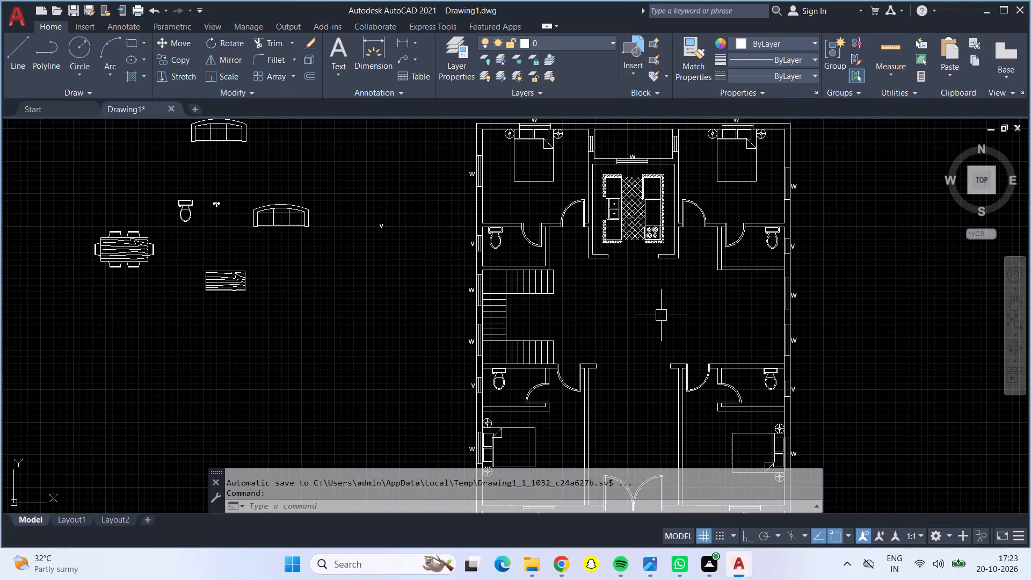
middle_drag(650, 306, 578, 311)
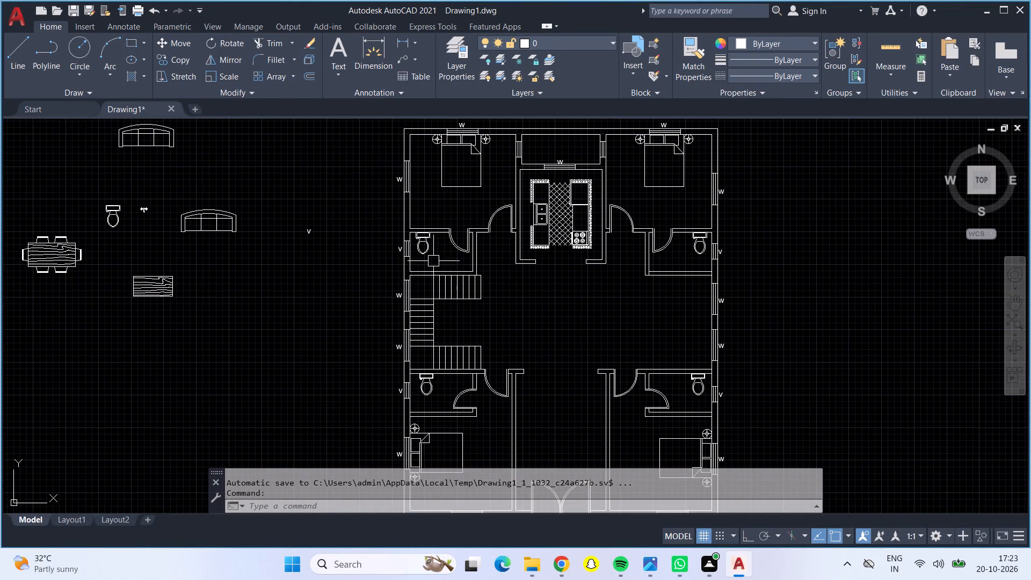
click(139, 215)
click(165, 59)
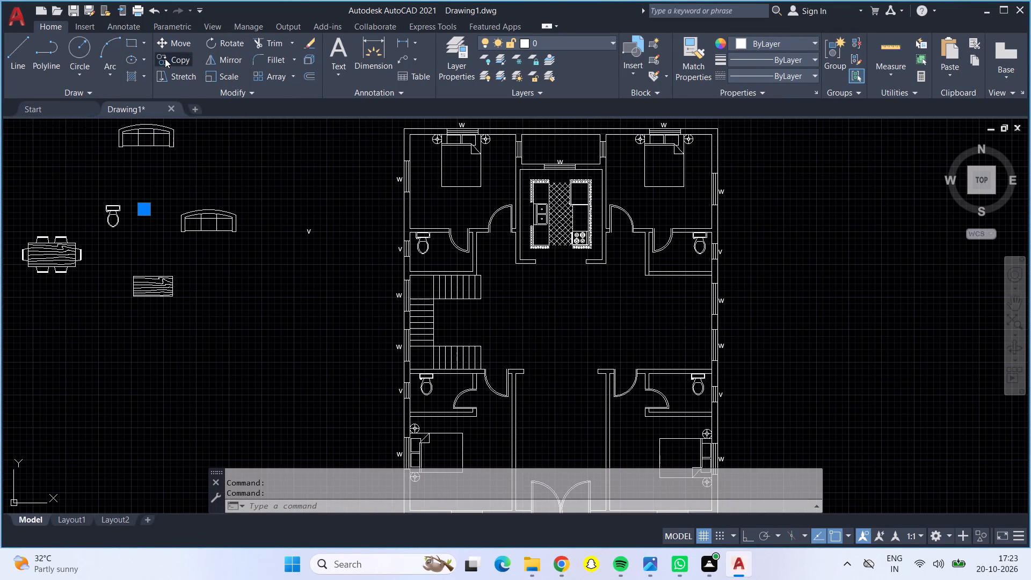
scroll(148, 213, up, 4)
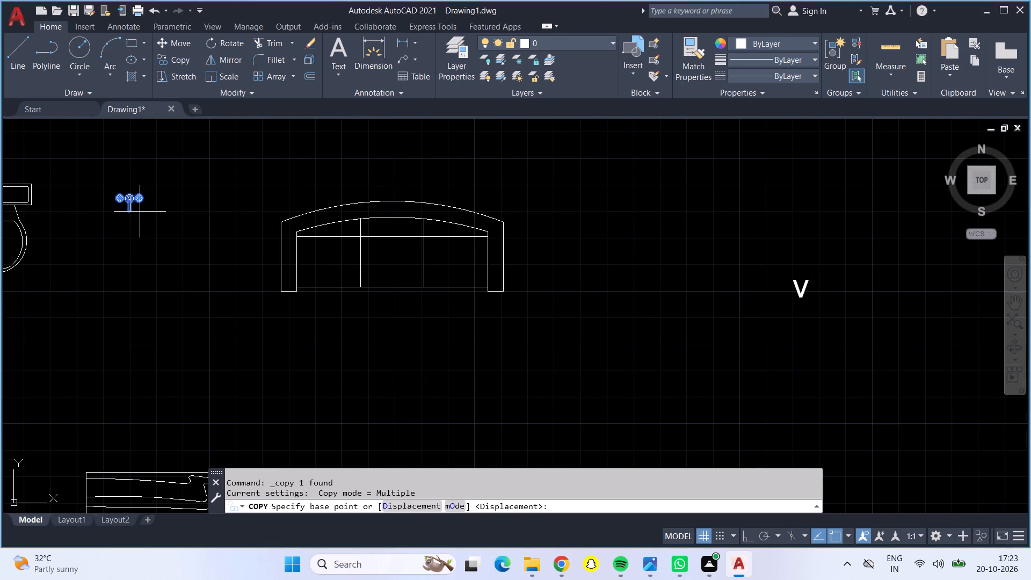
click(128, 212)
scroll(389, 308, down, 3)
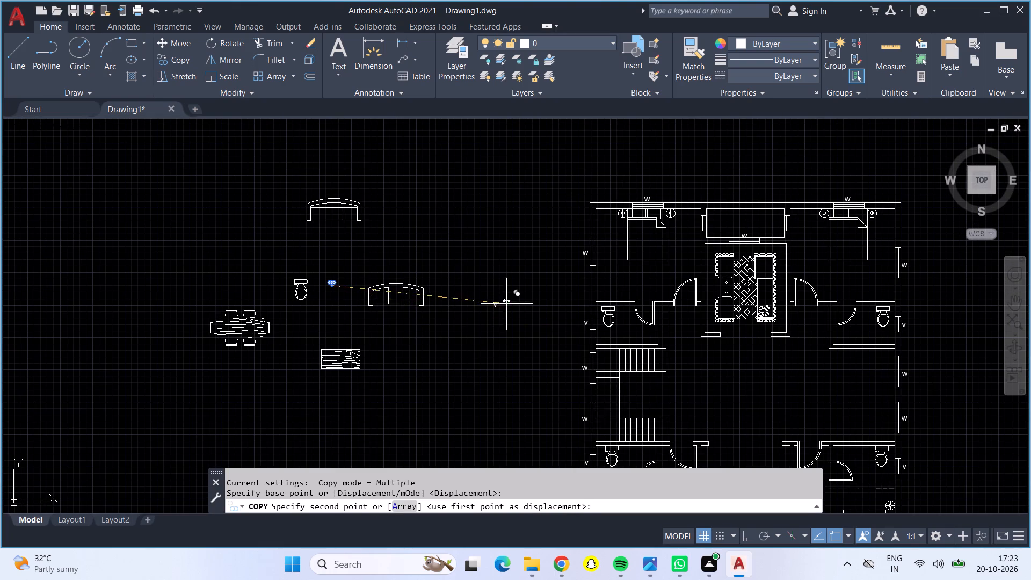
scroll(621, 343, up, 3)
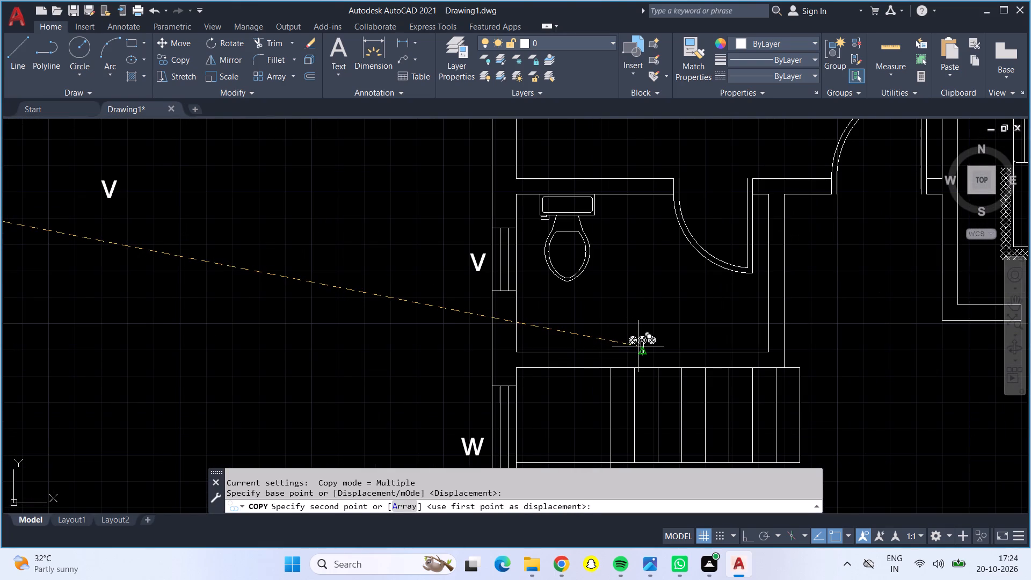
click(638, 351)
scroll(644, 343, down, 5)
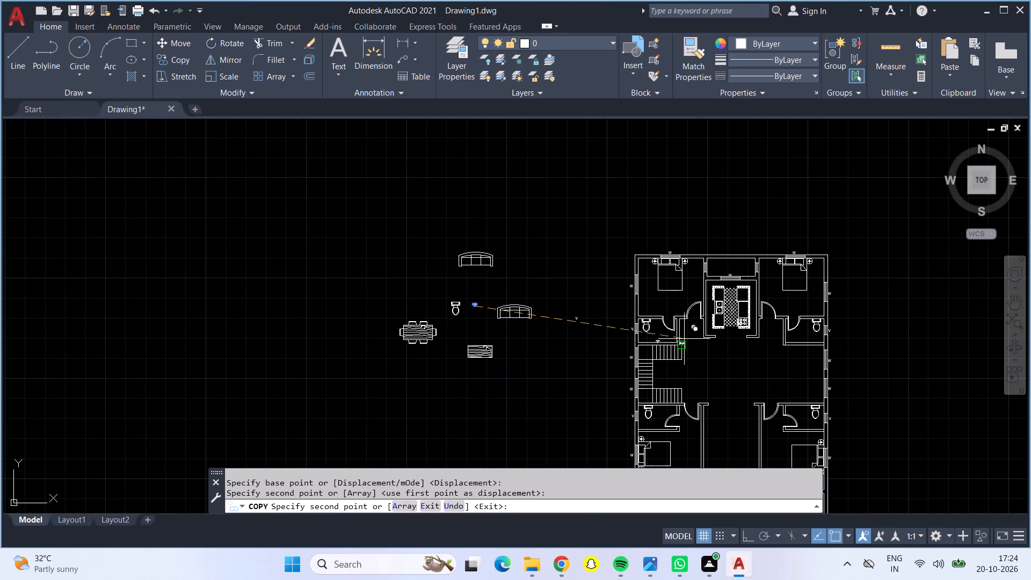
middle_drag(695, 357, 405, 328)
scroll(507, 312, up, 4)
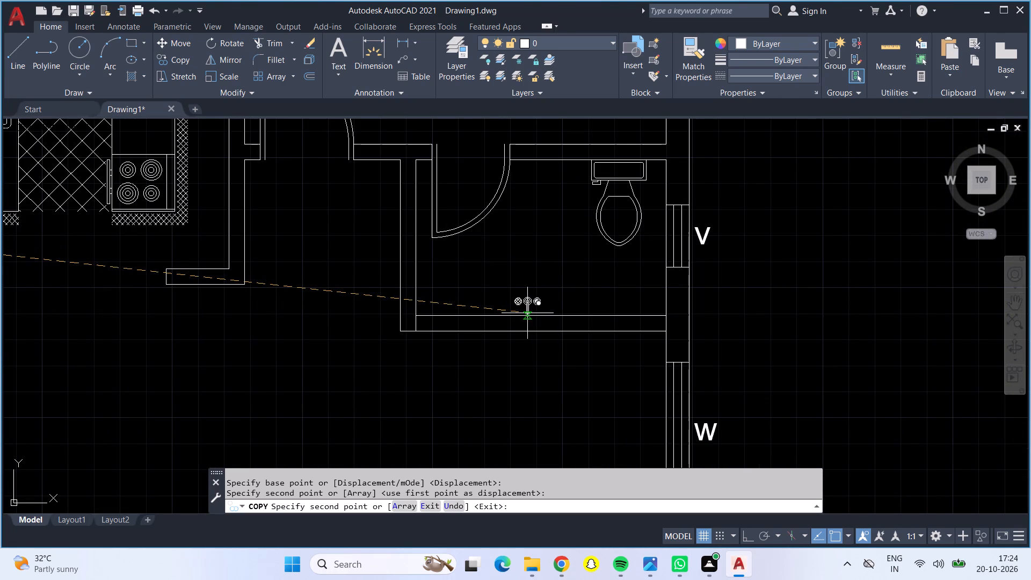
click(530, 315)
Place further faucet copies on the south walls of the southeast and southwest bathrooms, and end the copying.
scroll(522, 338, down, 1)
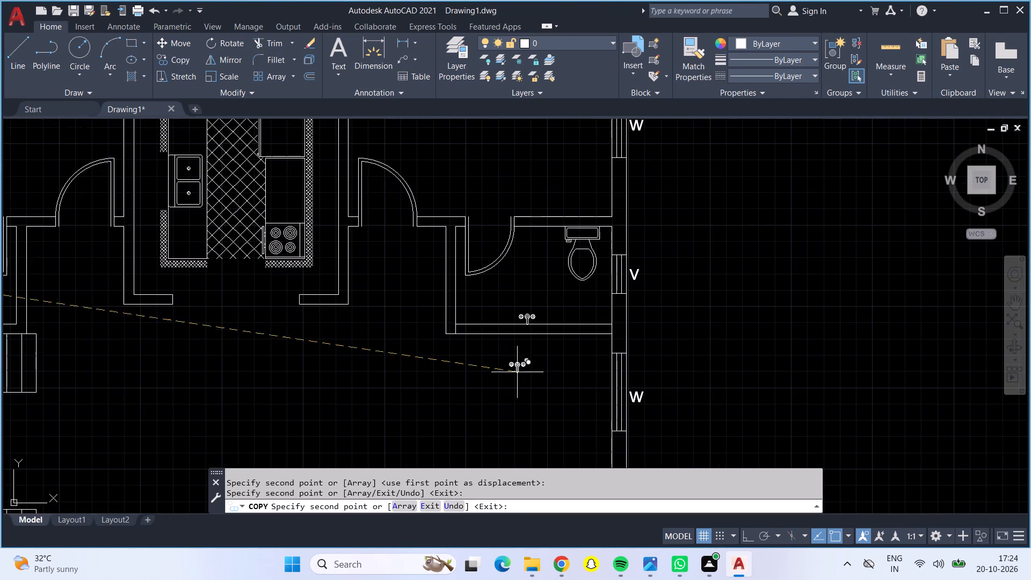
scroll(510, 381, down, 2)
middle_drag(510, 381, 514, 298)
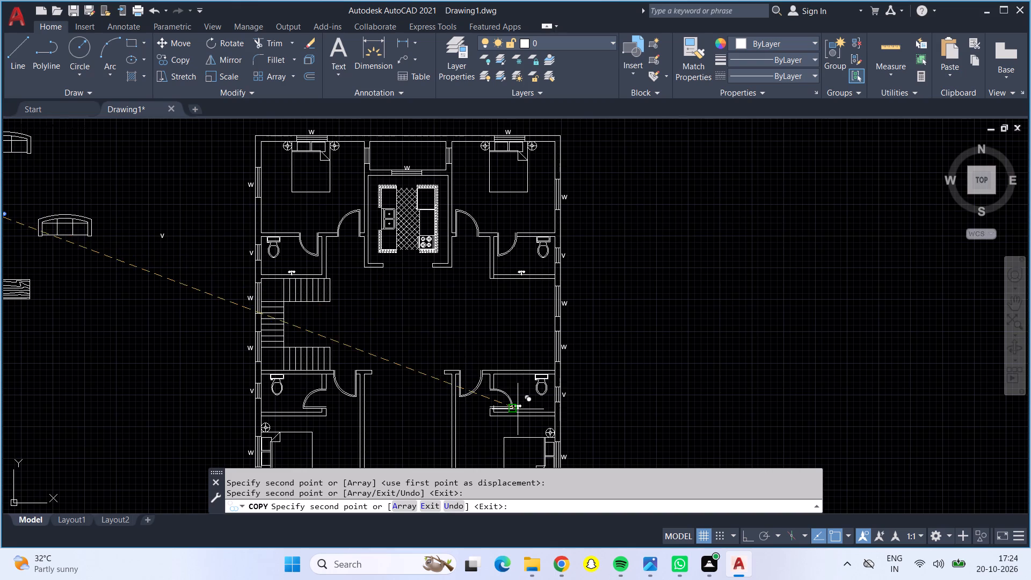
scroll(519, 411, up, 5)
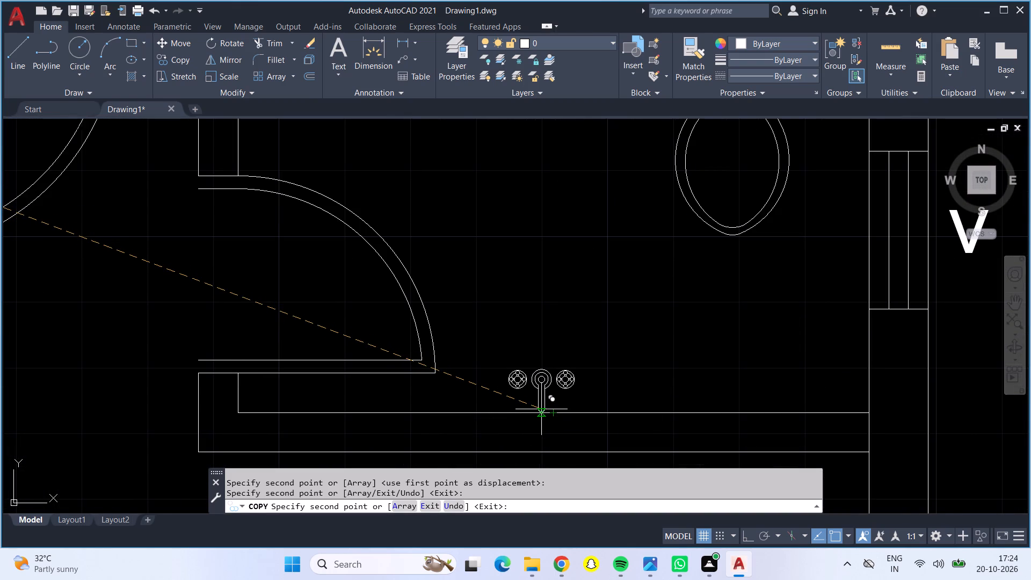
click(541, 409)
scroll(533, 403, down, 4)
middle_drag(276, 345, 279, 345)
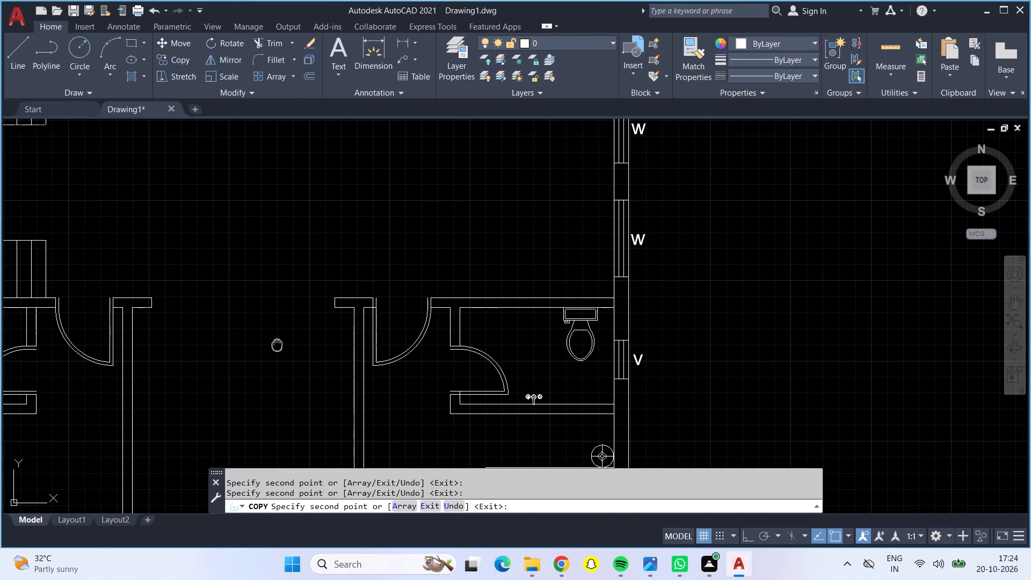
middle_drag(279, 345, 456, 316)
scroll(125, 372, up, 3)
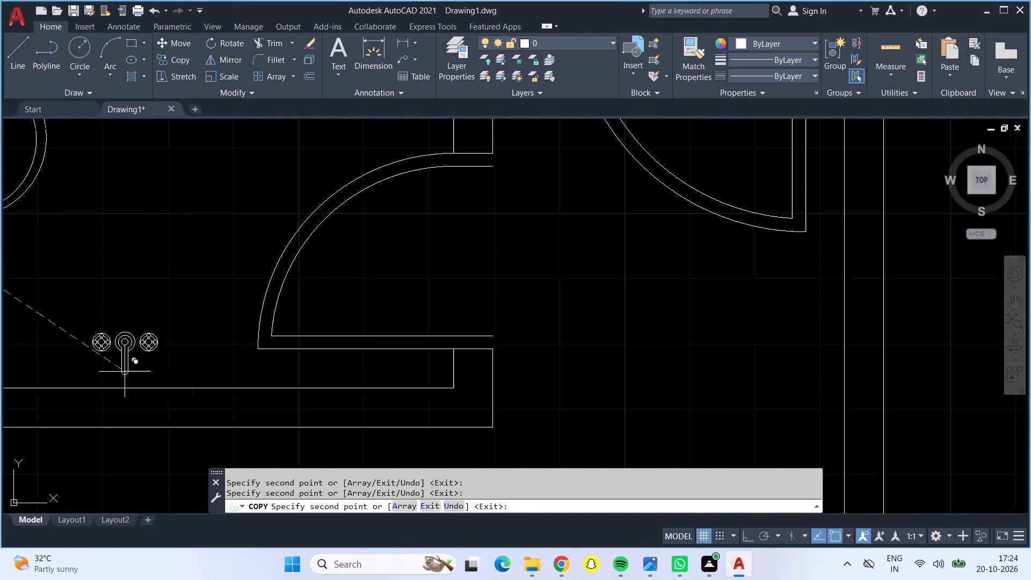
scroll(125, 372, up, 1)
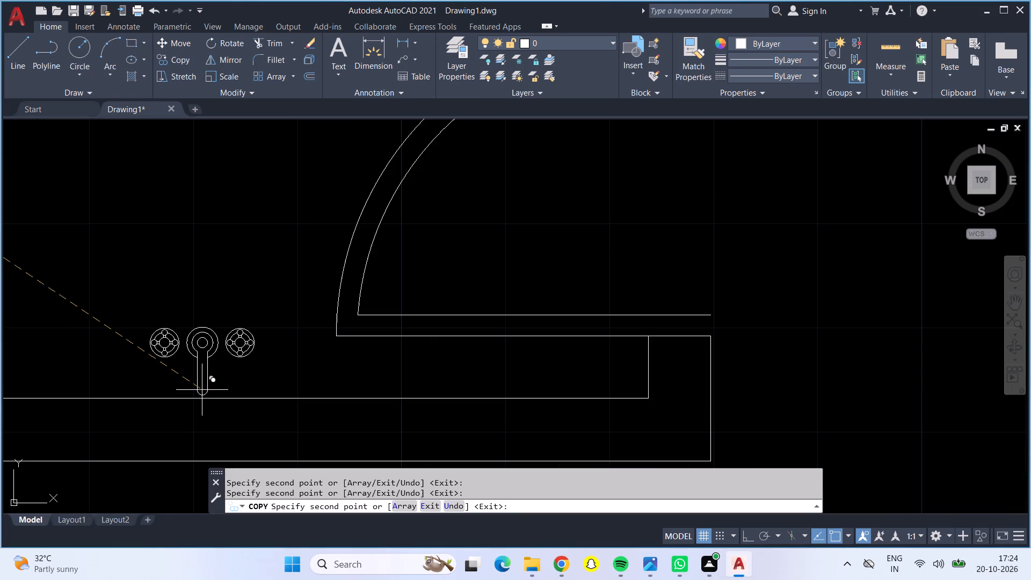
click(202, 394)
scroll(211, 396, down, 5)
scroll(355, 379, down, 2)
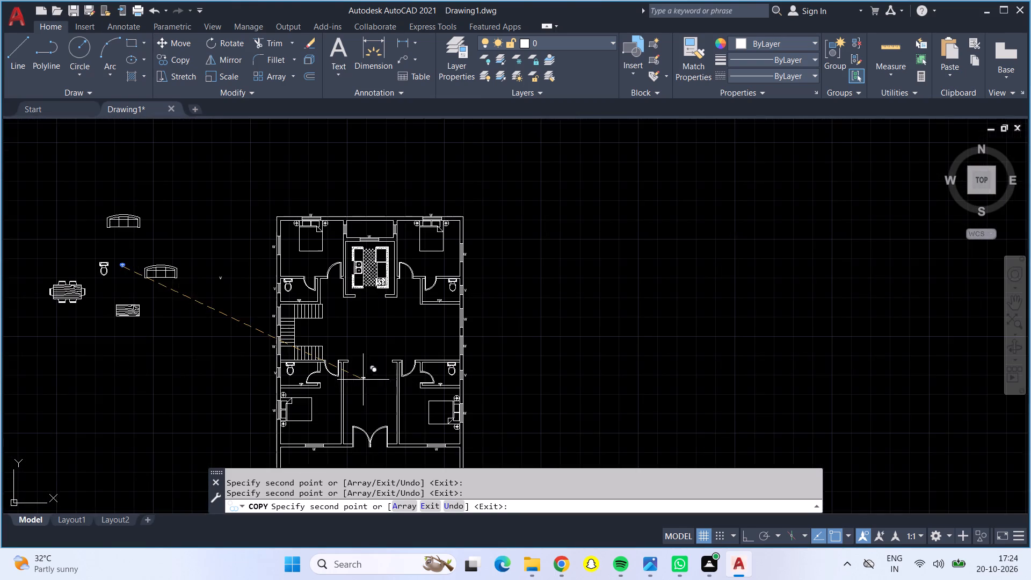
middle_drag(374, 392, 393, 309)
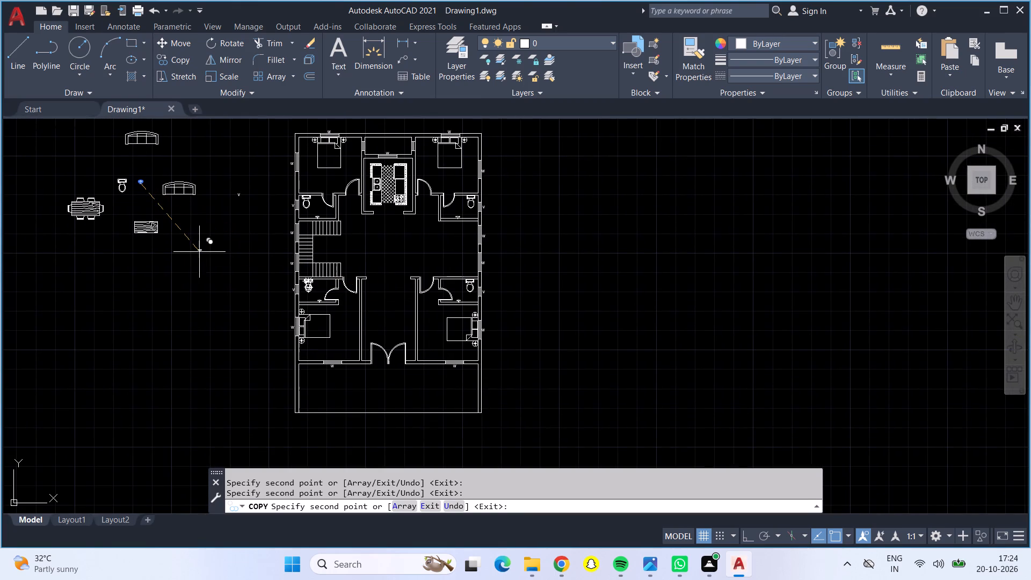
key(Return)
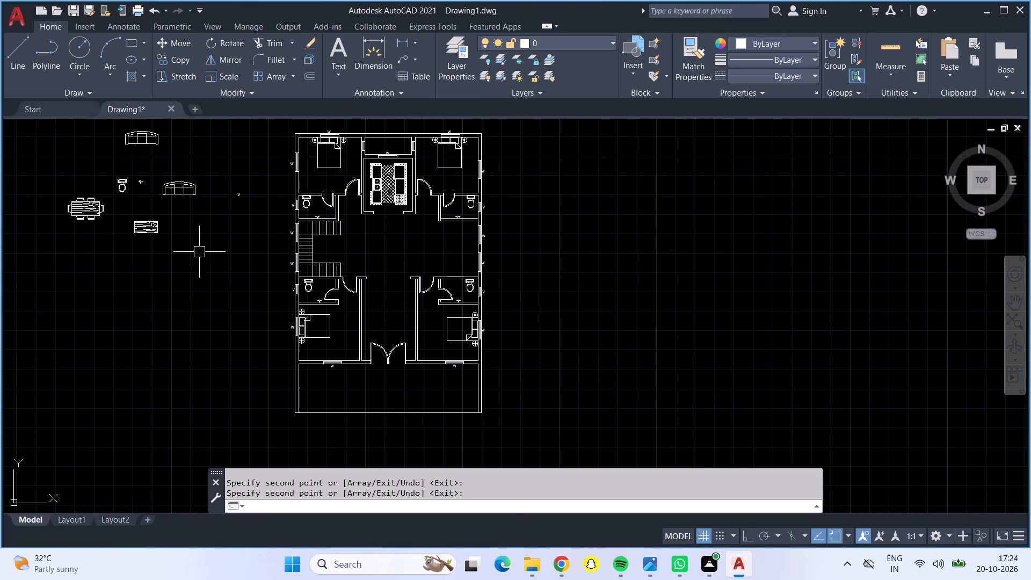
Move the six-chair dining table from beside the plan into the space between the two stair flights.
drag(83, 213, 130, 215)
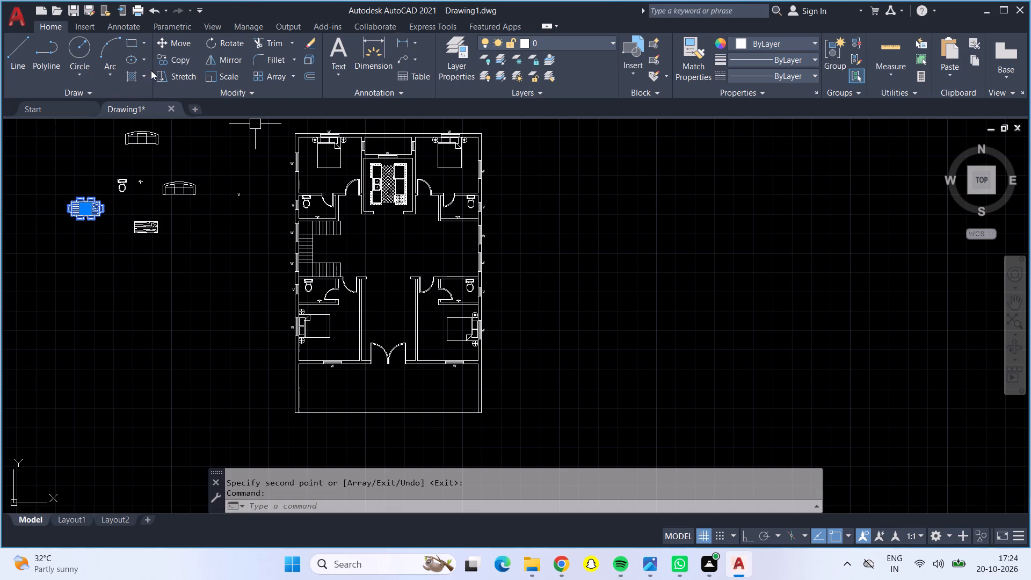
click(175, 44)
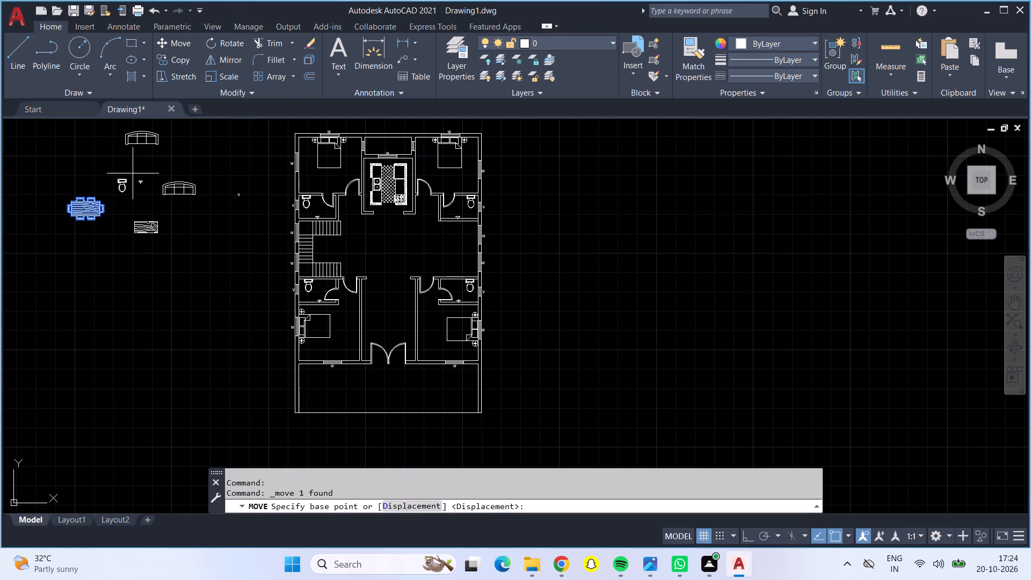
click(101, 205)
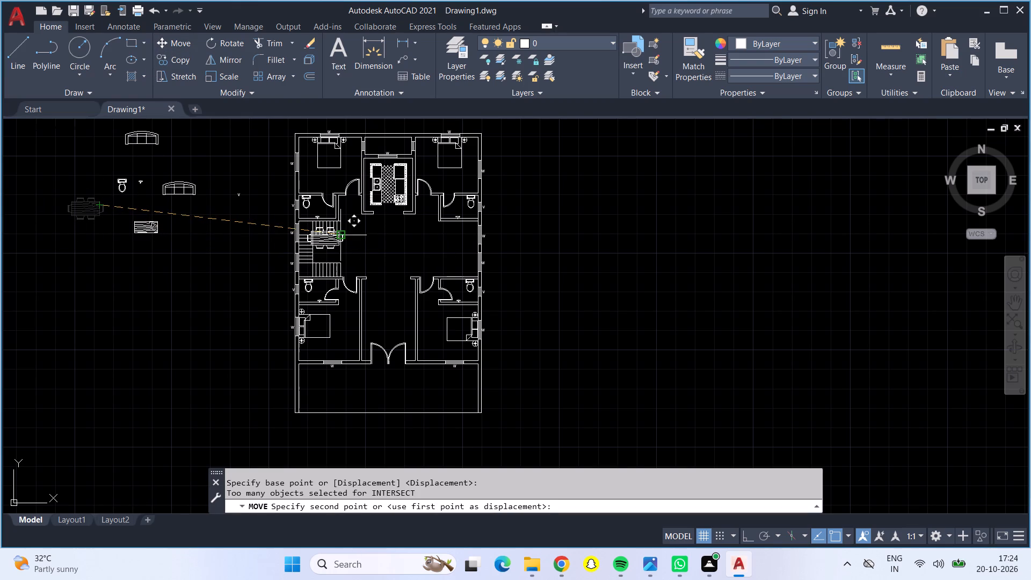
scroll(337, 236, up, 4)
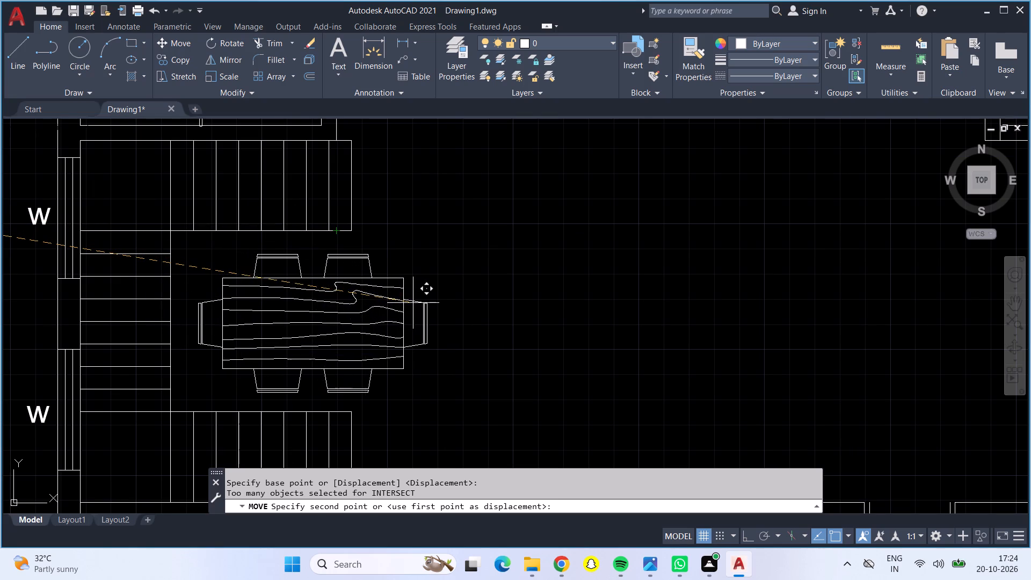
click(429, 300)
Erase the leftover V label, toilet and faucet blocks beside the plan.
scroll(434, 293, down, 3)
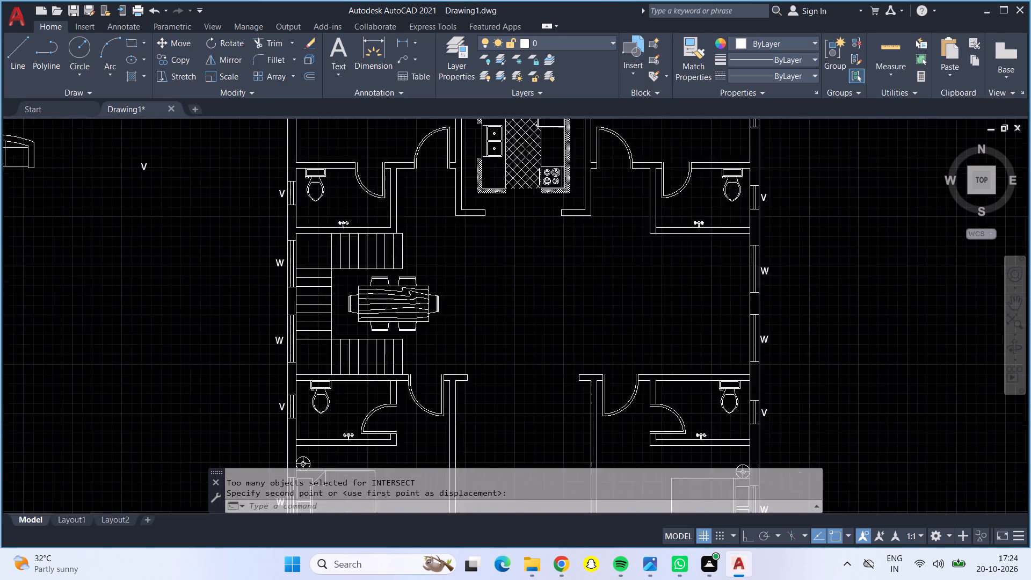
scroll(434, 293, down, 1)
scroll(228, 284, up, 2)
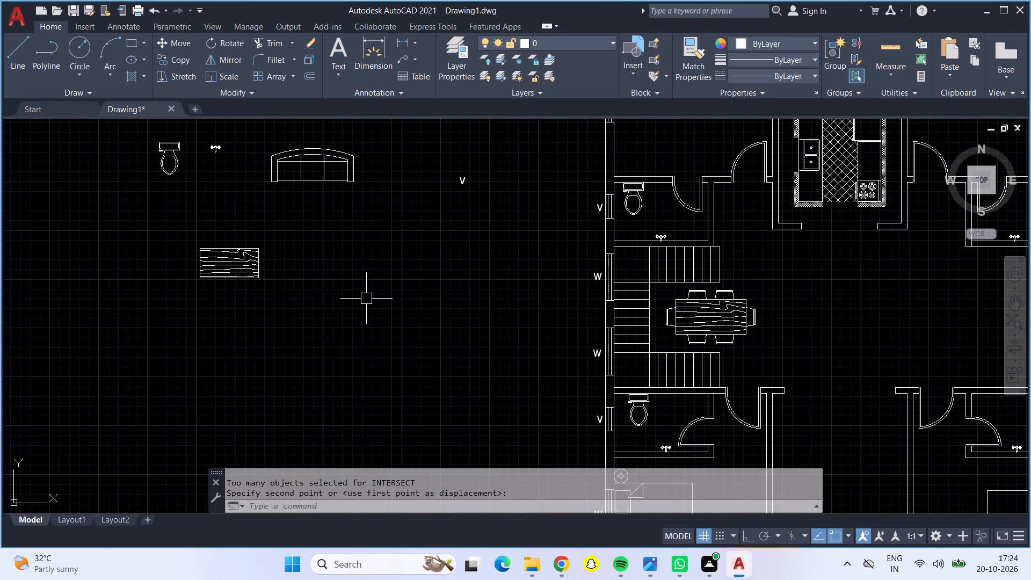
scroll(366, 299, down, 1)
middle_drag(366, 301, 331, 346)
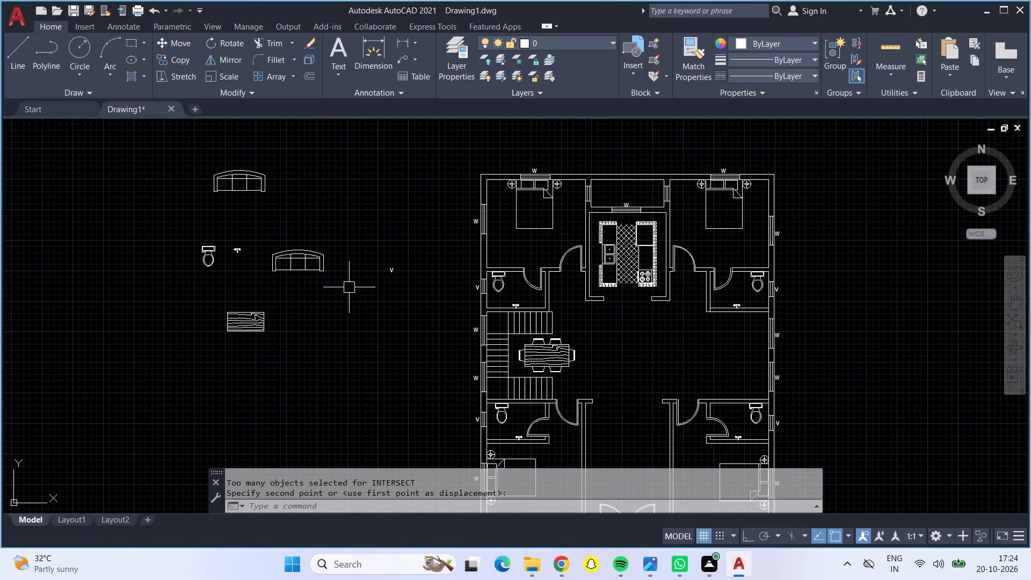
drag(388, 273, 389, 269)
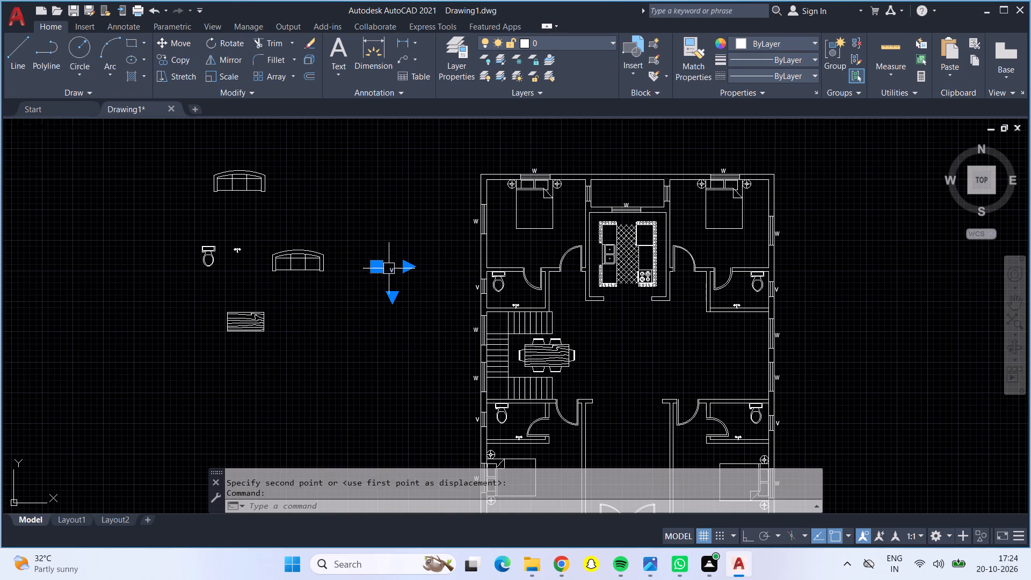
drag(209, 253, 216, 256)
click(237, 251)
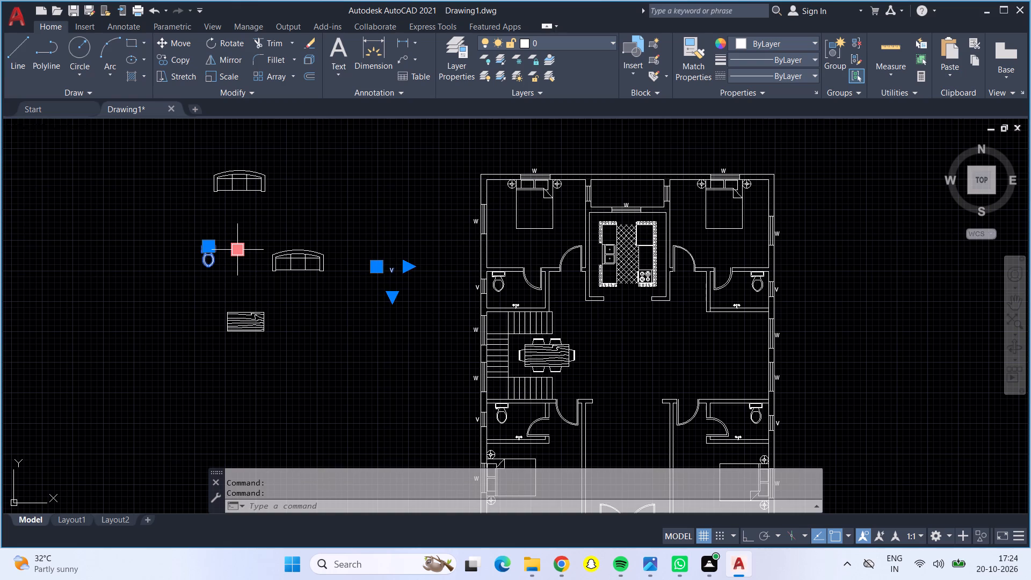
key(Delete)
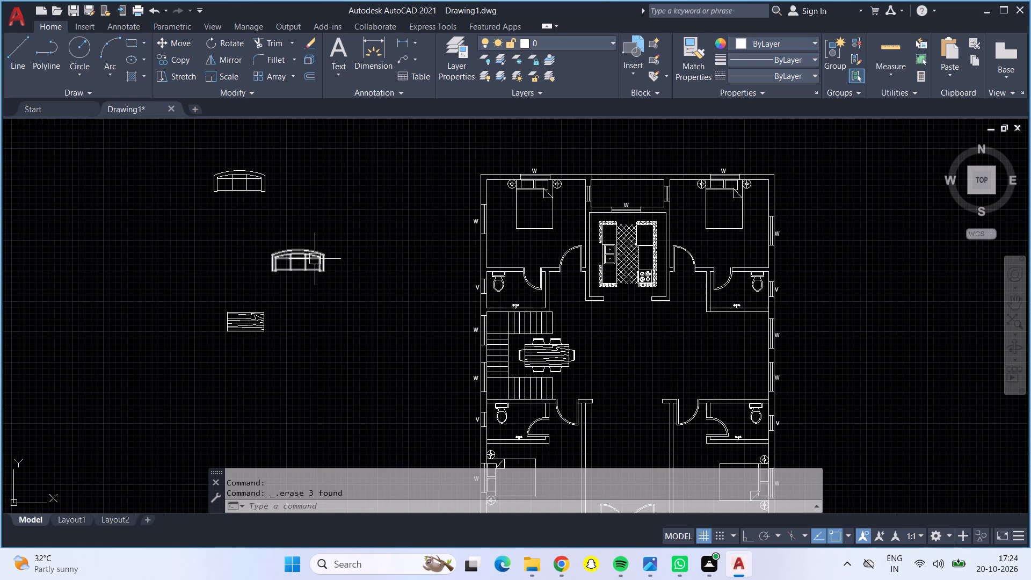
Rotate the lower sofa beside the plan to 270° with Ortho on, so its curved back faces east.
click(303, 249)
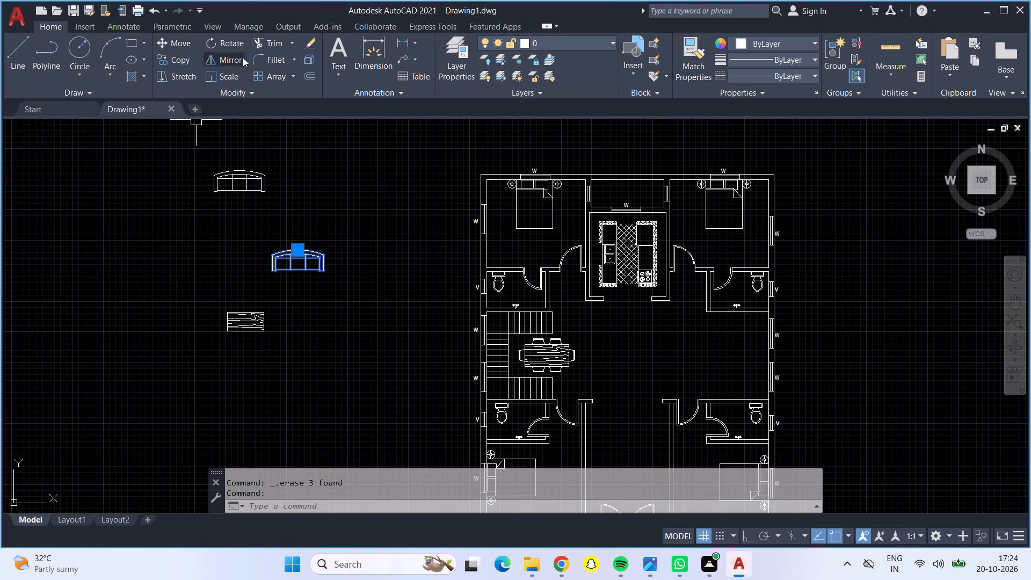
click(239, 44)
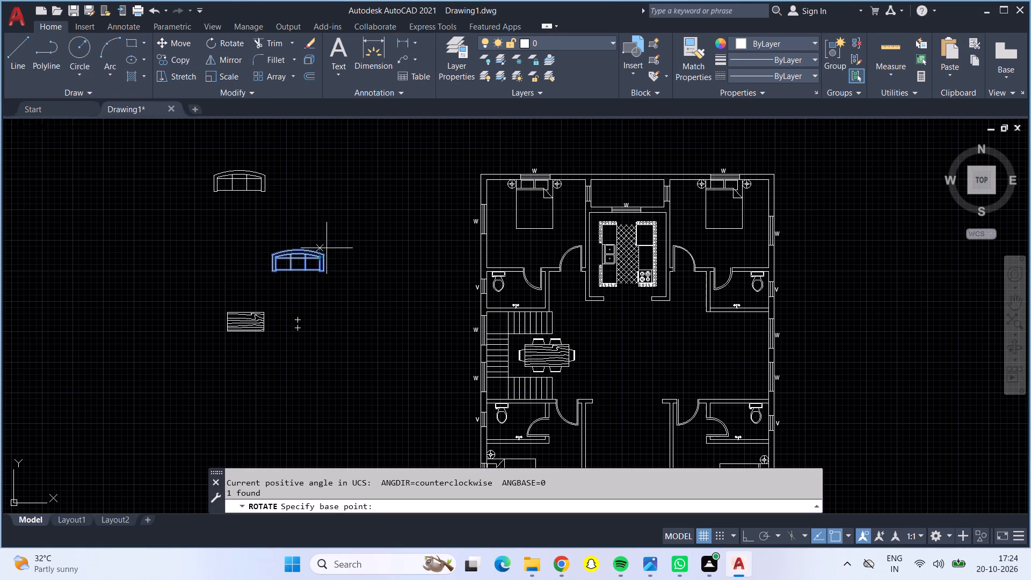
click(321, 253)
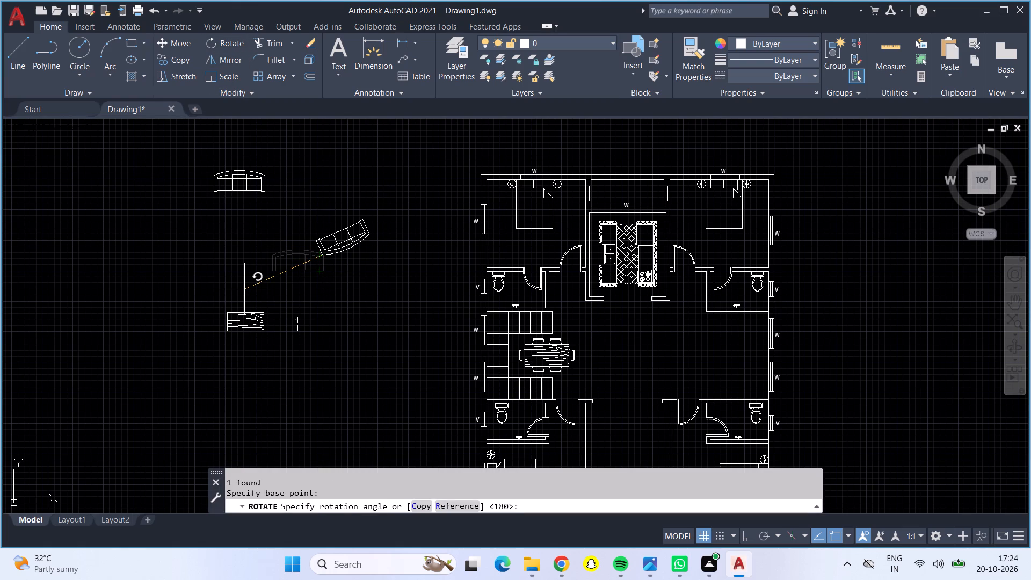
key(F8)
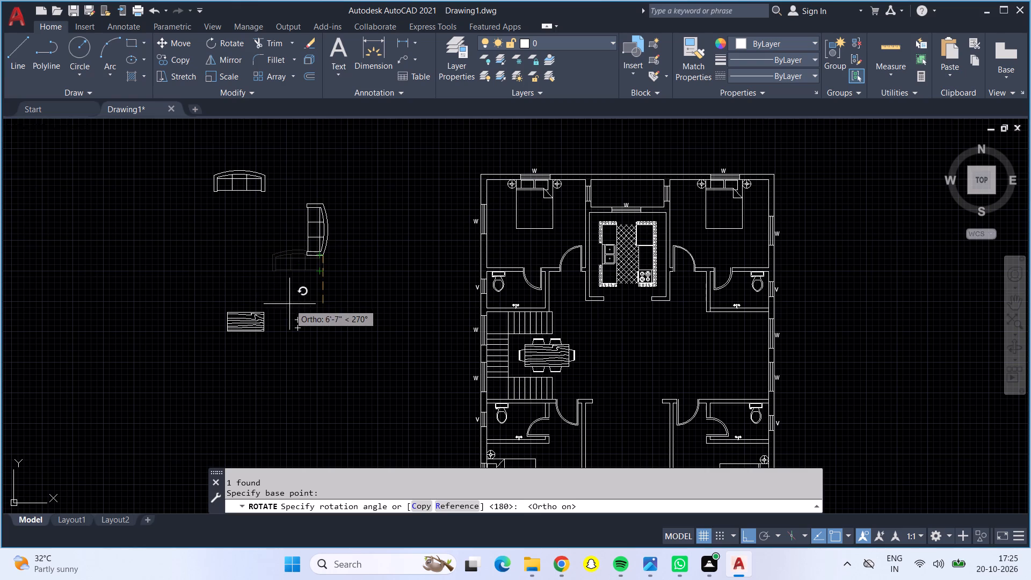
click(327, 279)
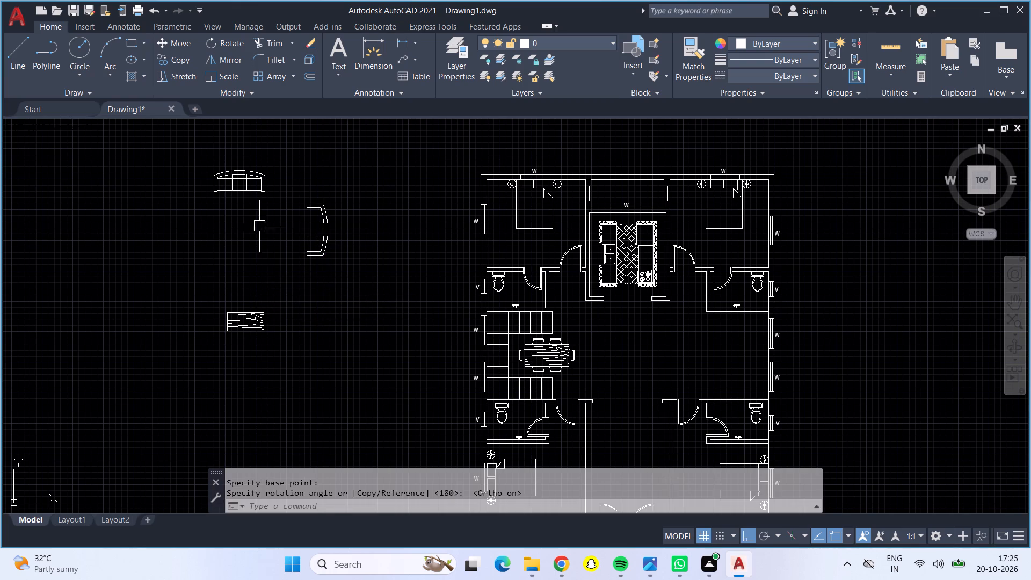
Move the rotated sofa about 6'-3" west, closer beneath the upper sofa.
click(325, 230)
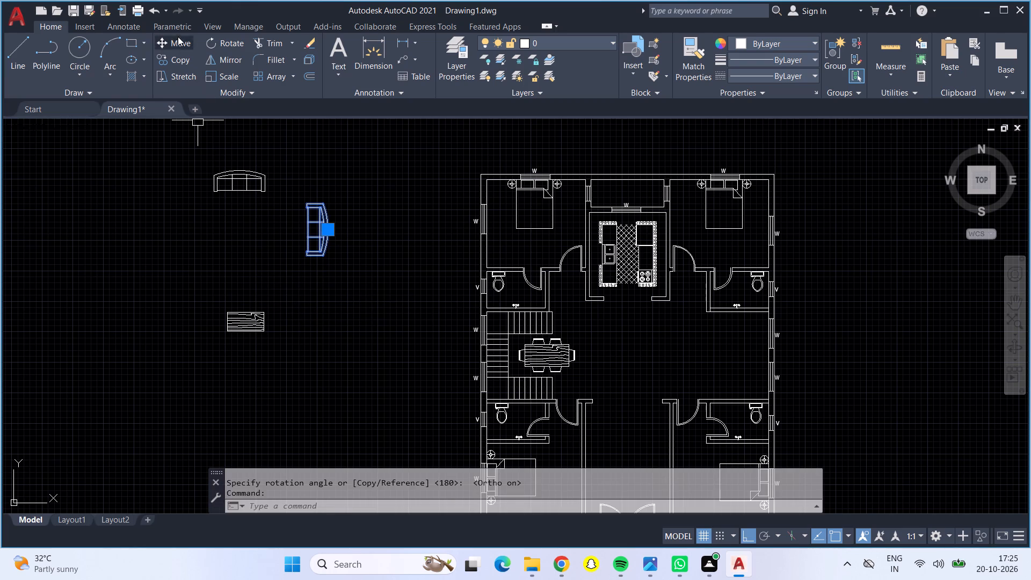
click(177, 34)
click(182, 46)
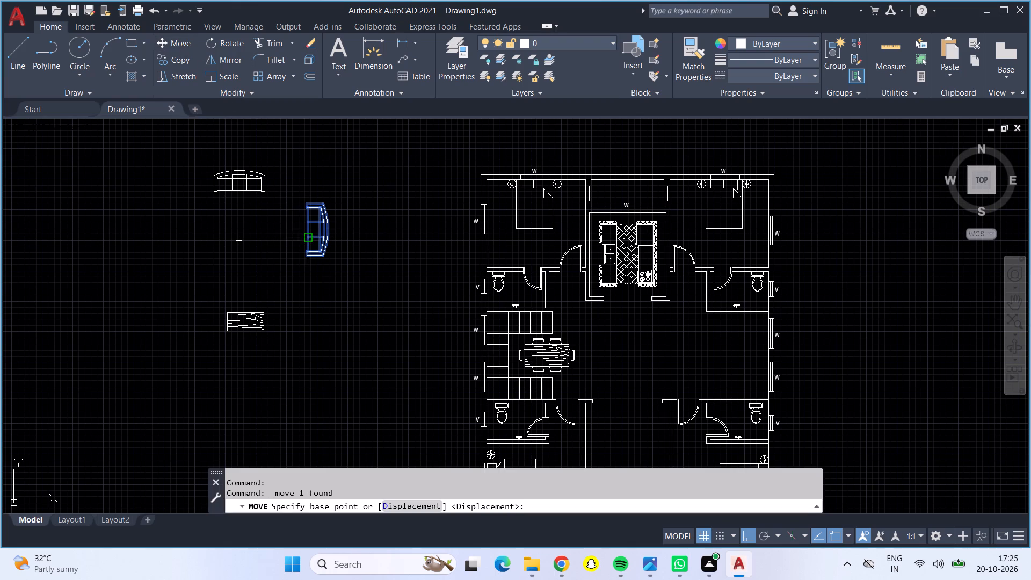
drag(312, 230, 307, 228)
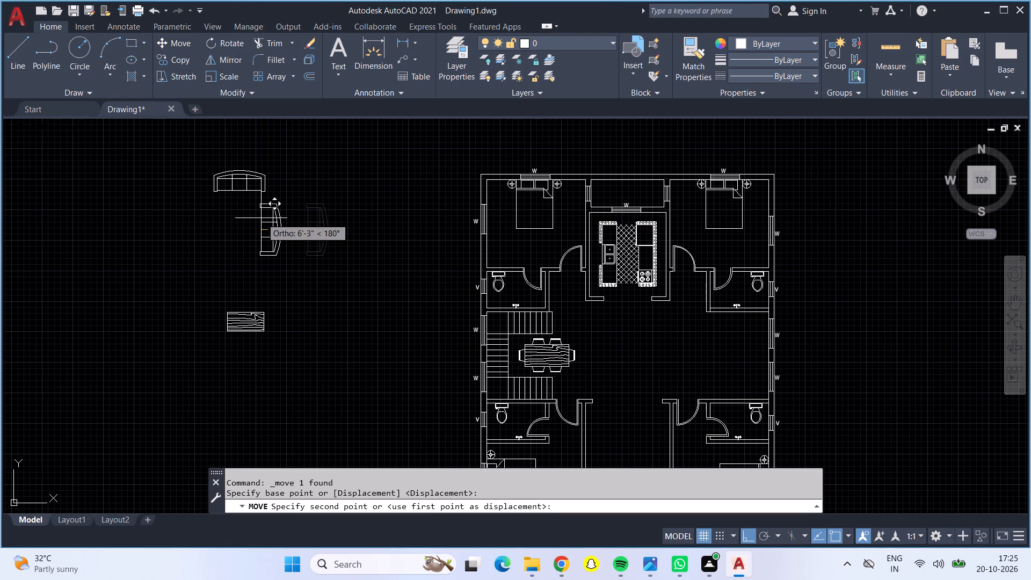
click(261, 218)
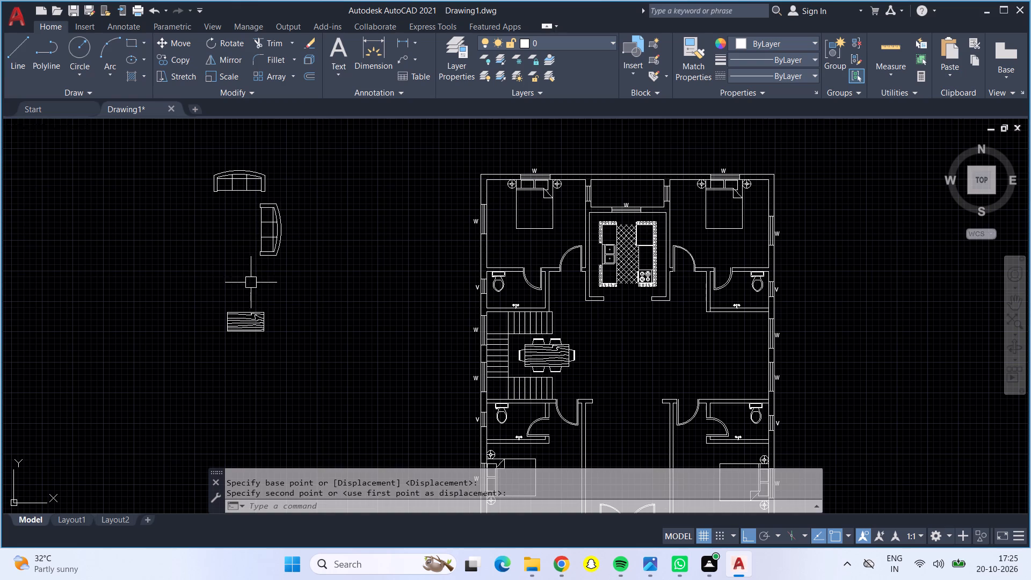
Move the wooden table west about 3' and north, placing it below the upper sofa and beside the rotated one.
drag(248, 328, 243, 316)
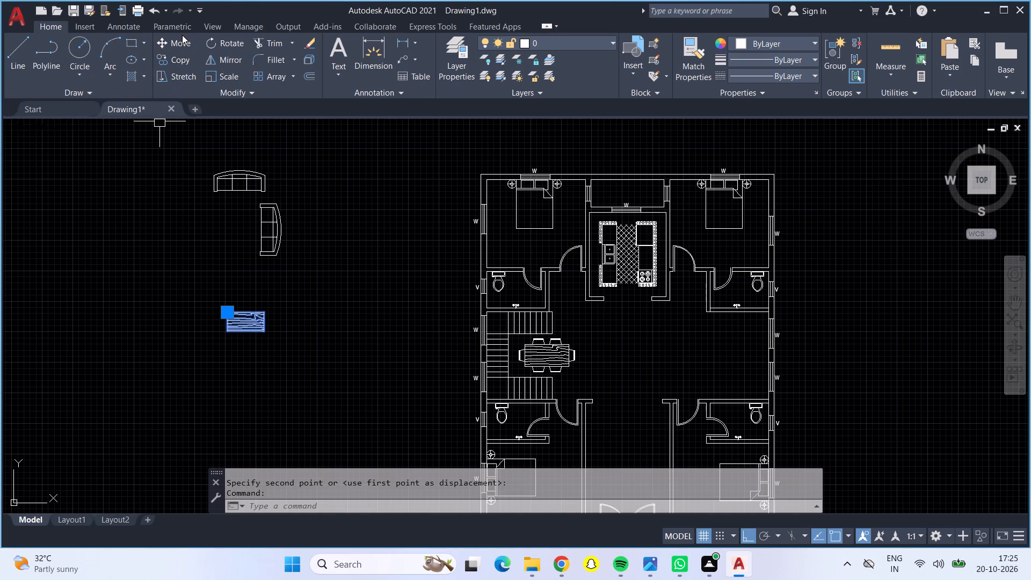
click(183, 44)
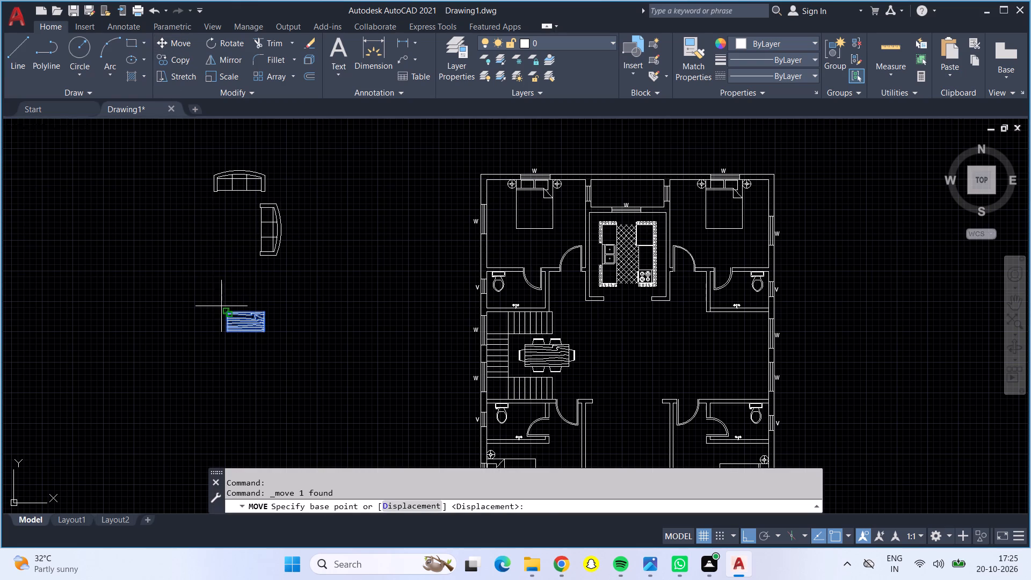
click(222, 307)
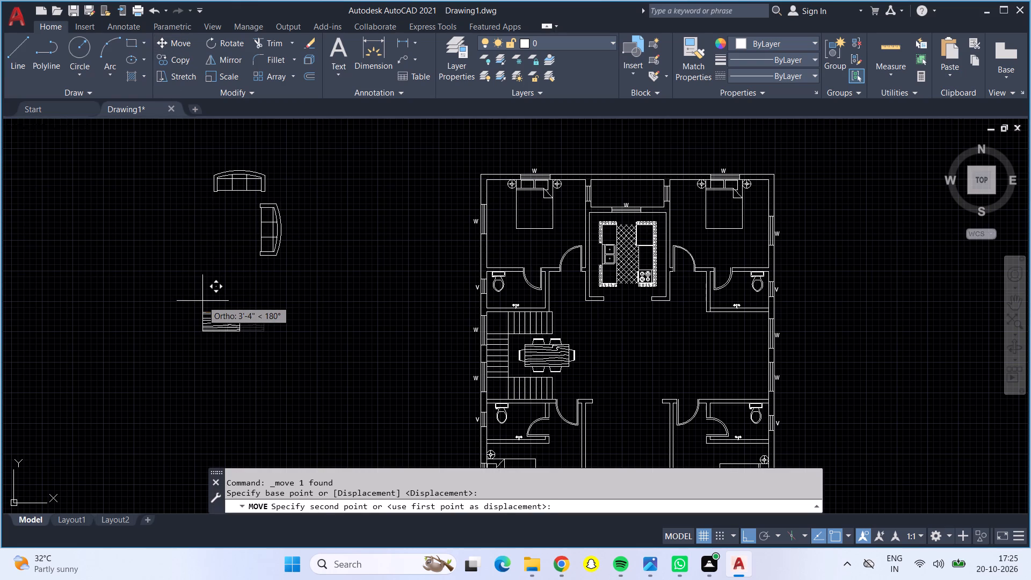
click(205, 299)
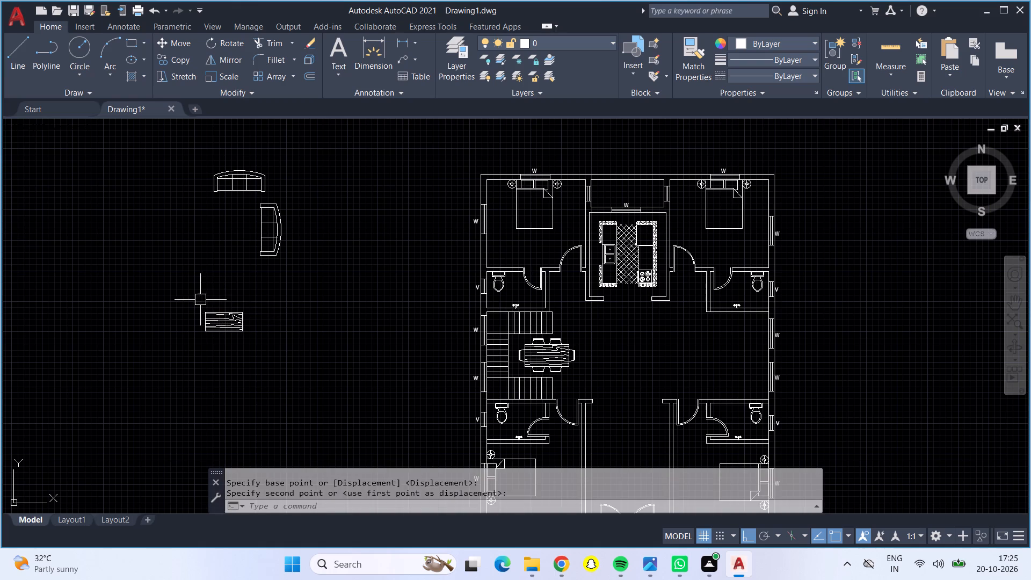
click(217, 311)
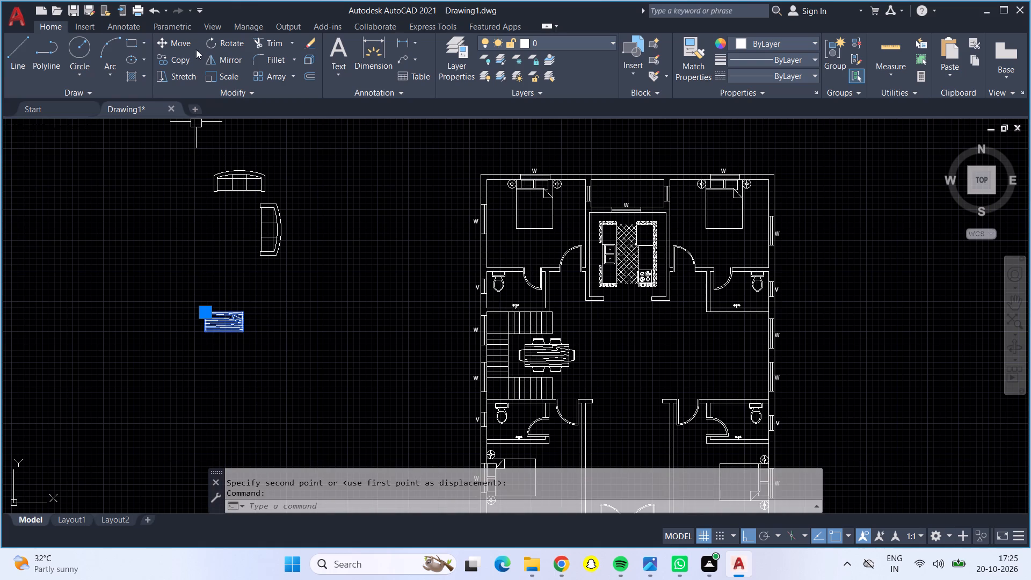
click(185, 44)
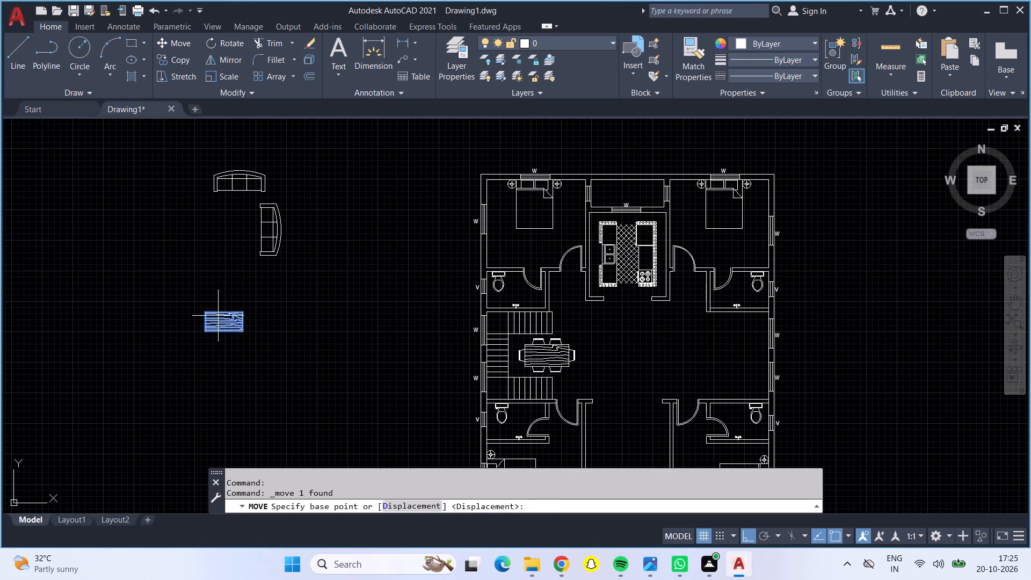
click(218, 316)
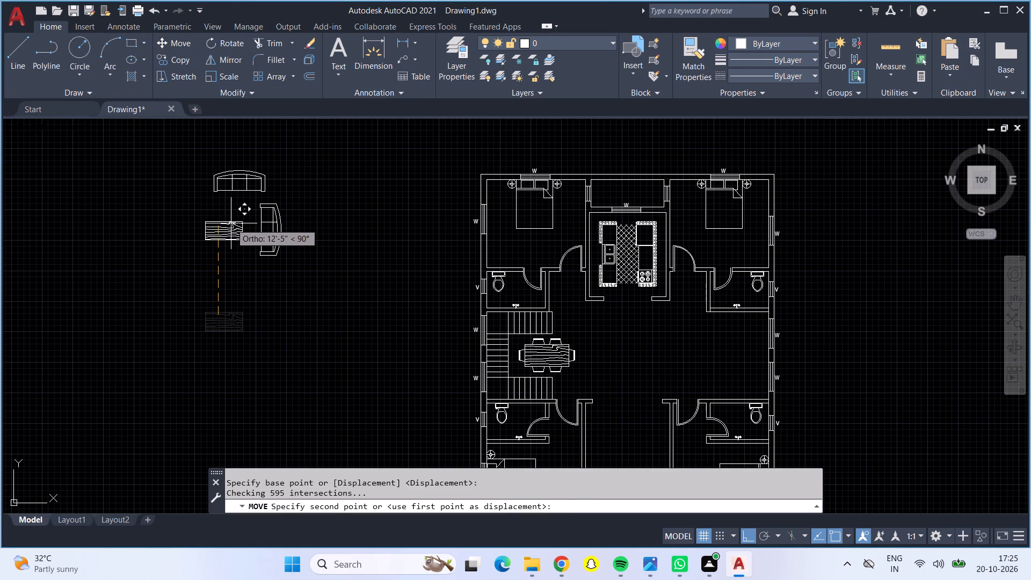
click(233, 216)
Rotate the wooden table to 270° about its lower east corner so its length runs parallel to the side sofa.
click(233, 222)
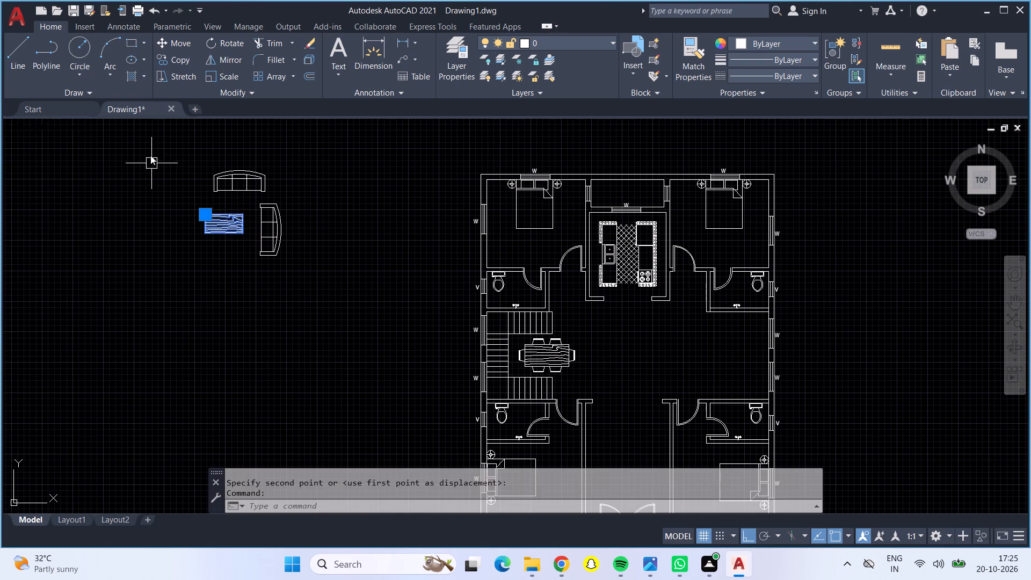
click(207, 46)
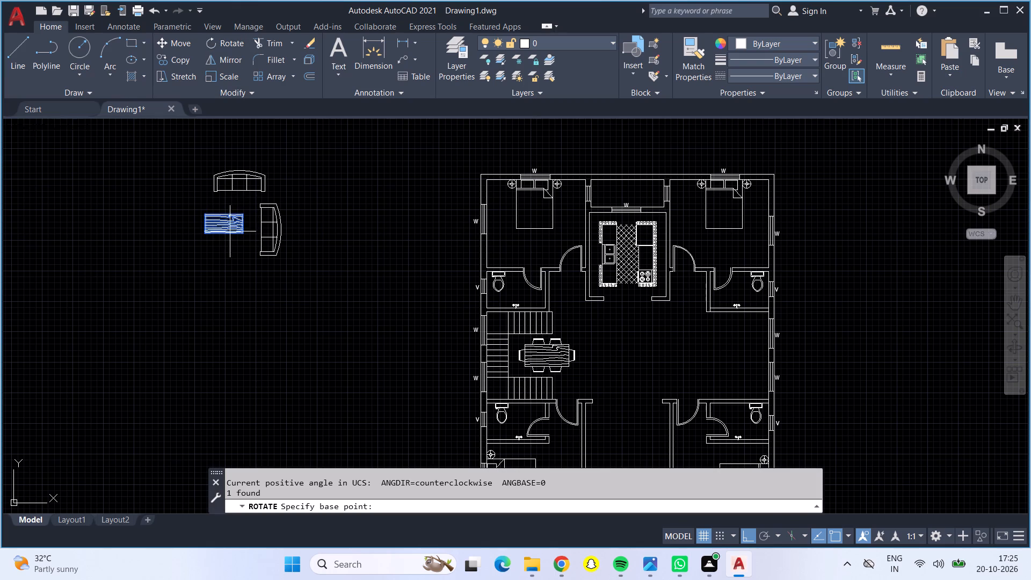
click(242, 230)
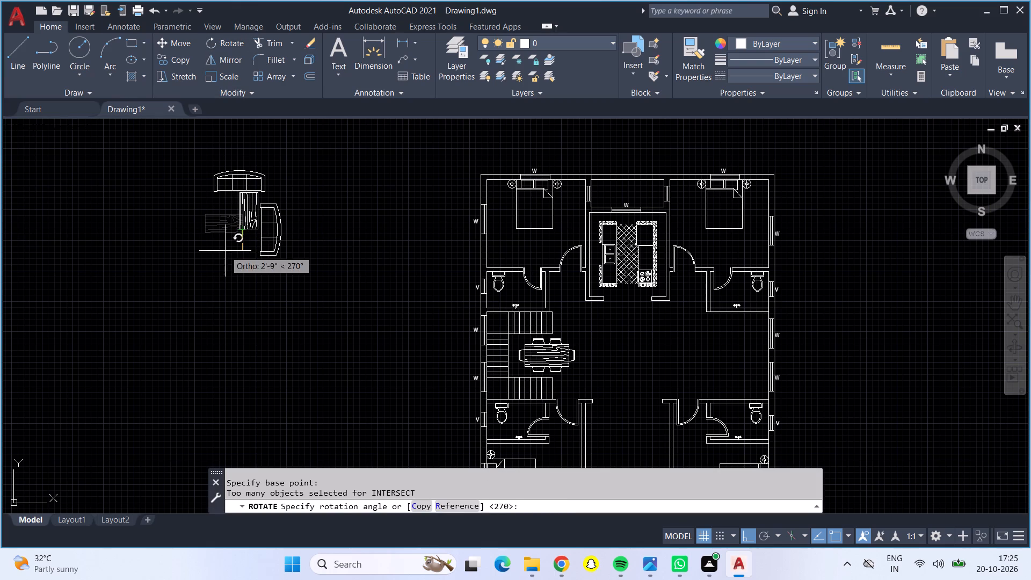
click(220, 262)
Move the rotated table about 2' west and about 3'-6" south, leaving a gap to both sofas.
click(236, 222)
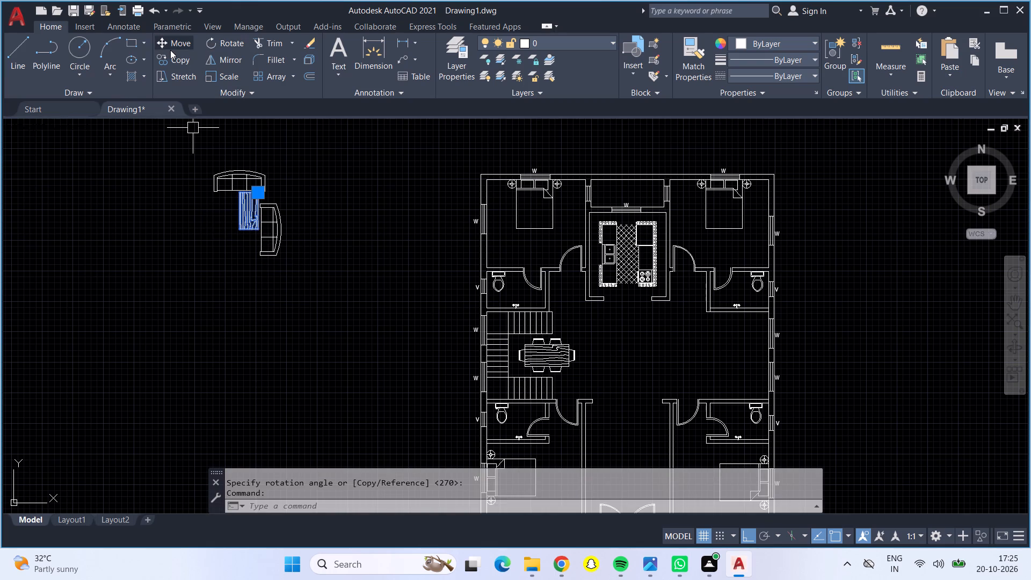
click(170, 47)
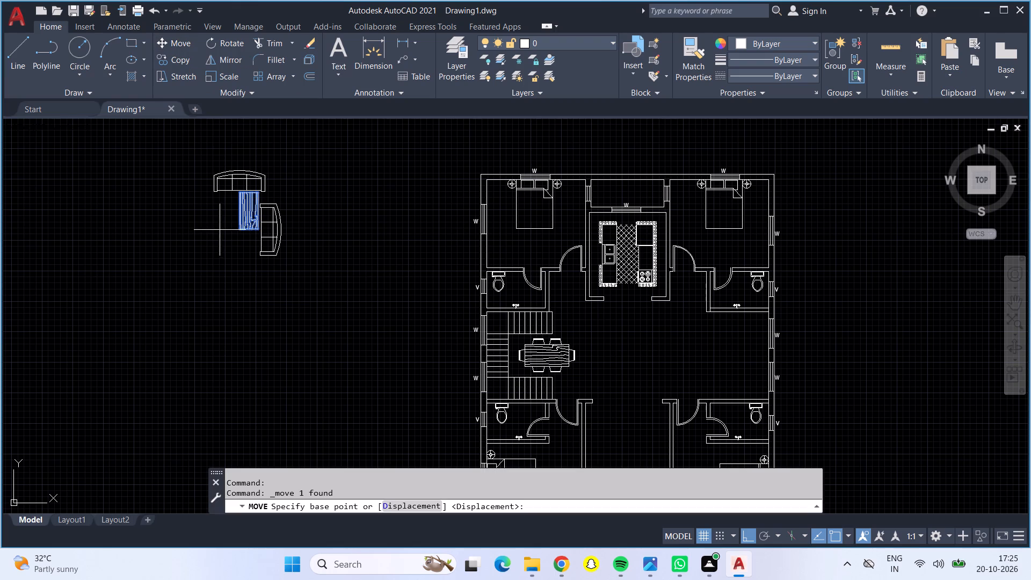
click(239, 227)
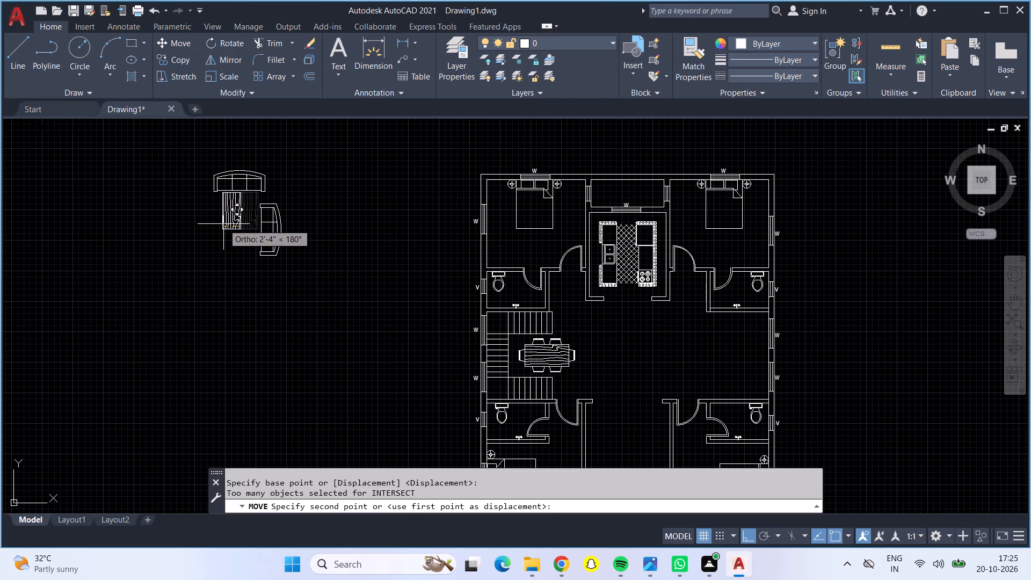
click(227, 224)
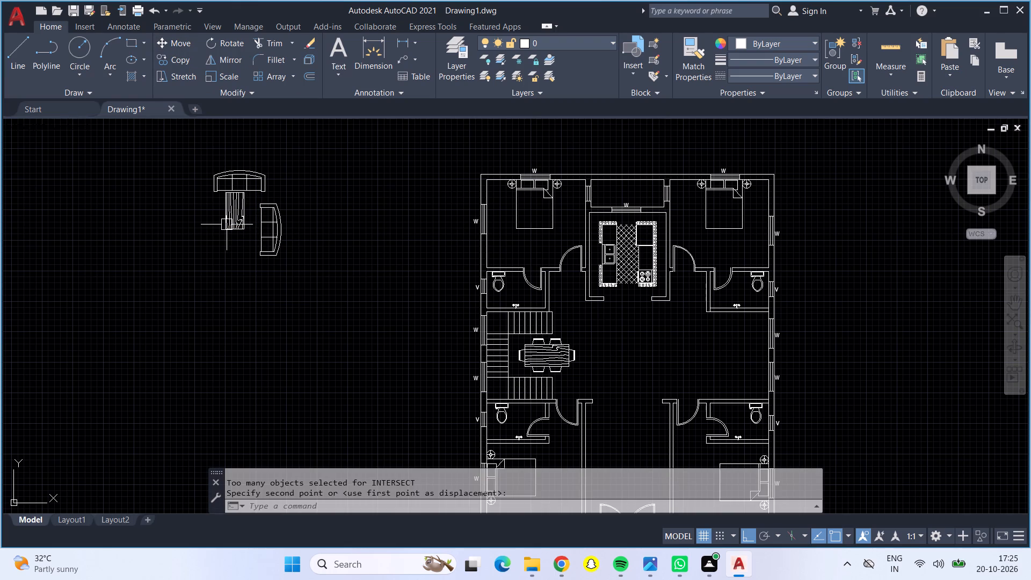
click(229, 226)
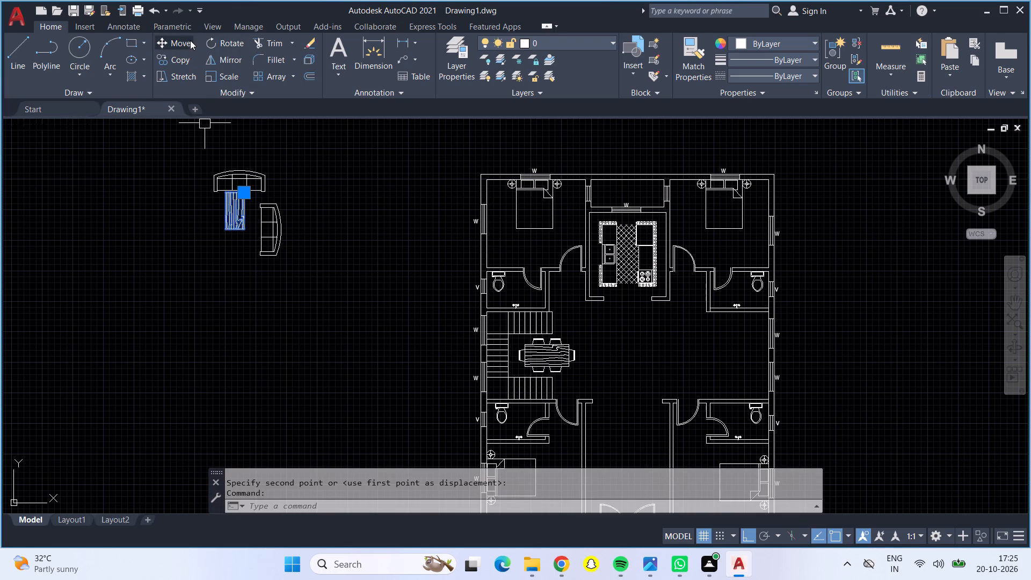
click(183, 42)
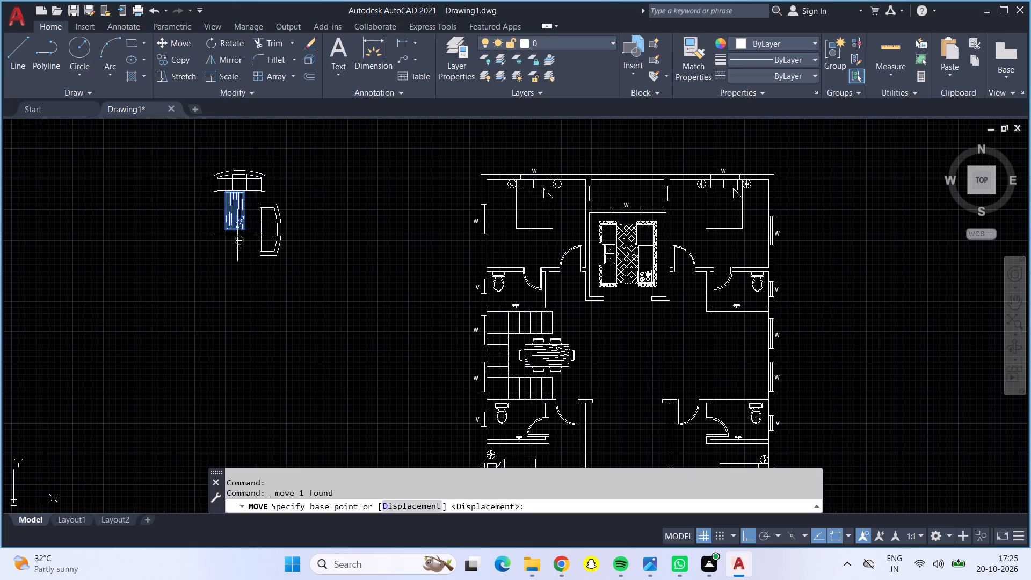
click(235, 229)
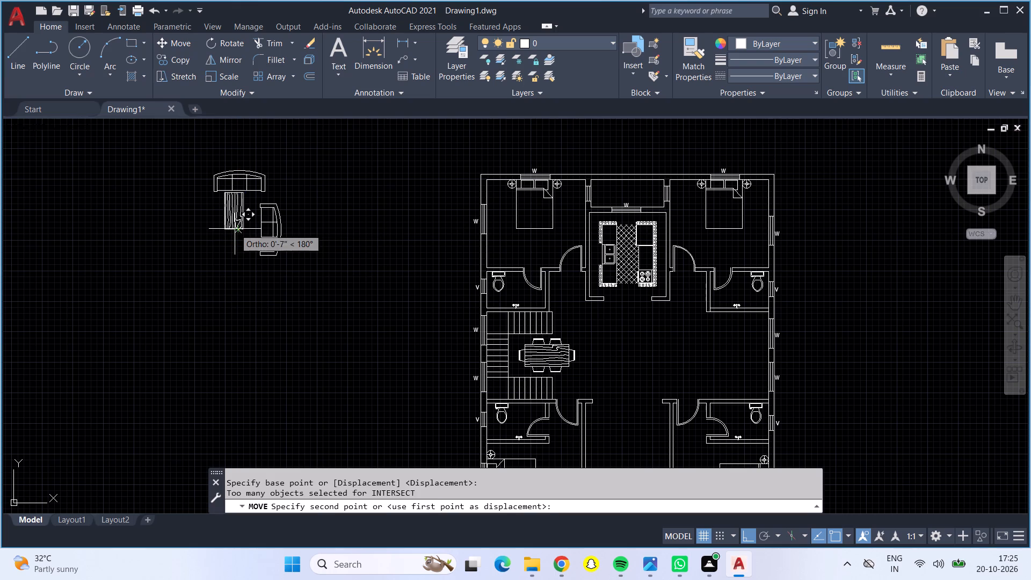
click(240, 255)
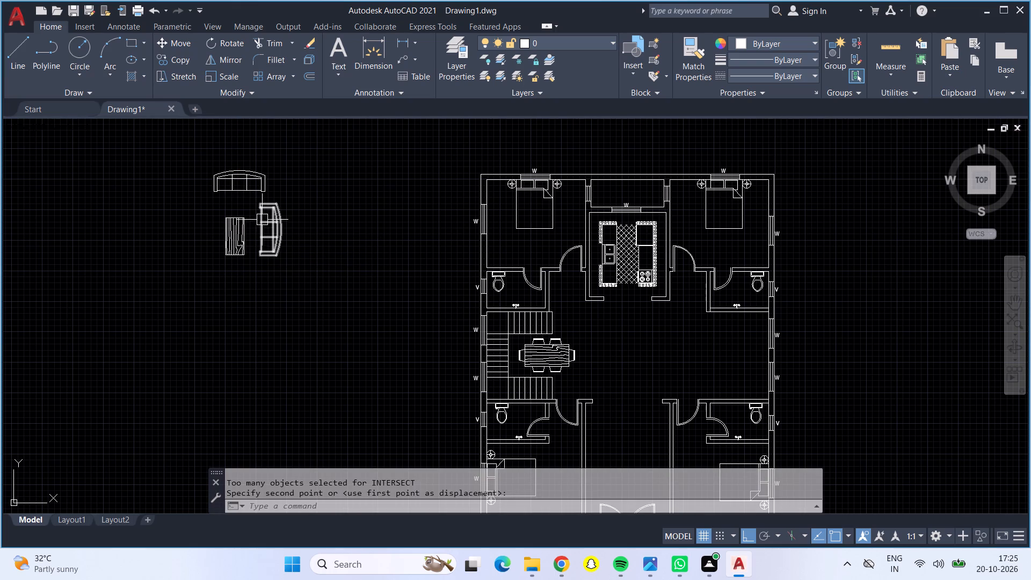
Move the upper sofa straight south until its end meets the top of the side sofa, forming an L.
click(231, 189)
click(179, 44)
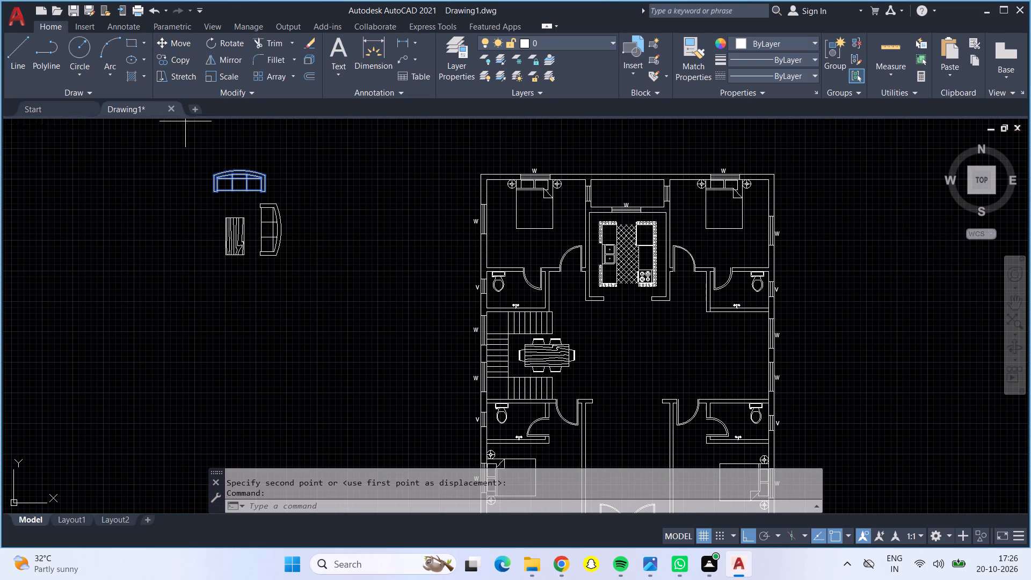
click(239, 194)
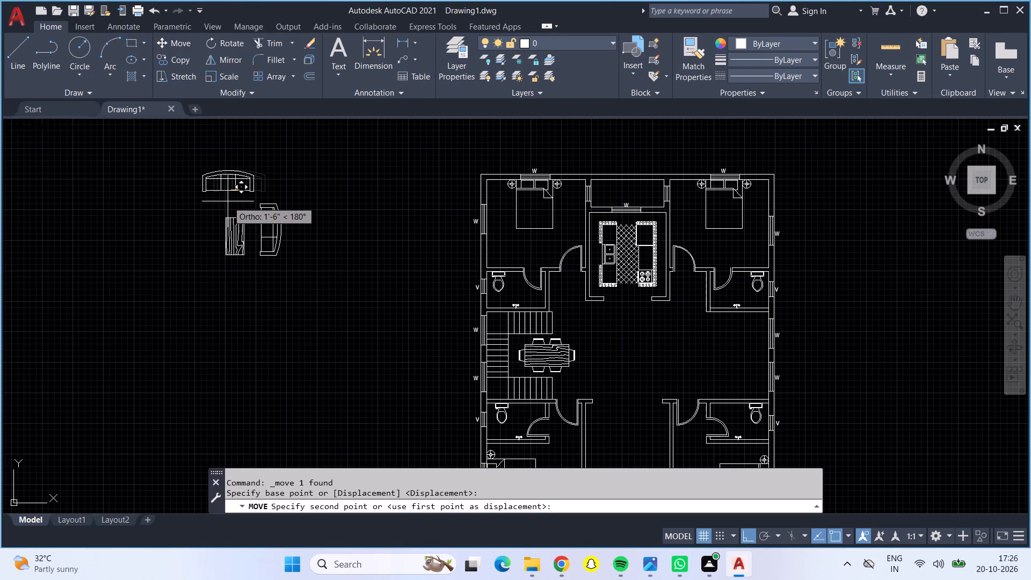
click(229, 204)
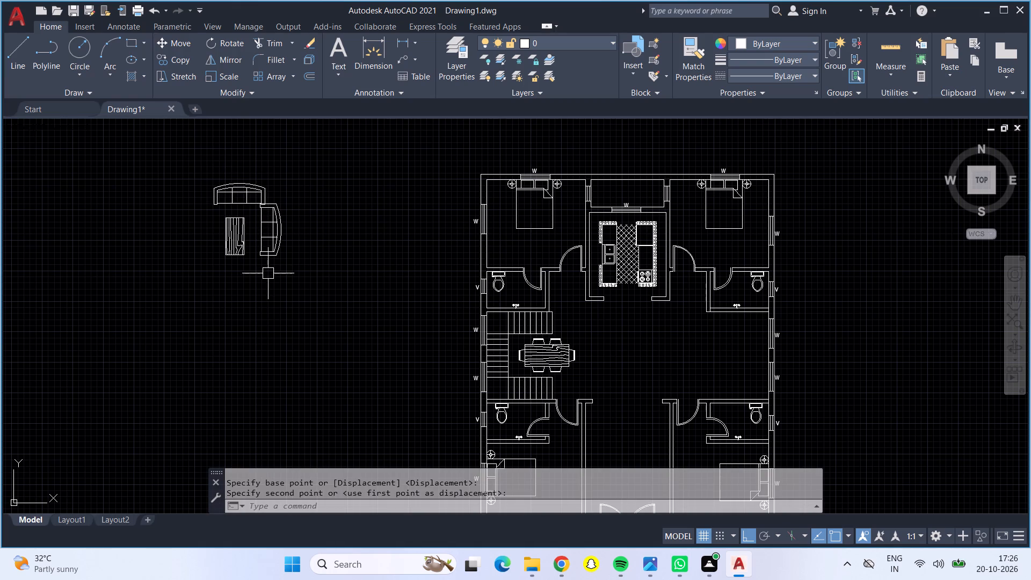
Move both sofas and the wooden table together into the hall, with Ortho off, placing them beside the east wall below the toilet.
drag(192, 159, 220, 198)
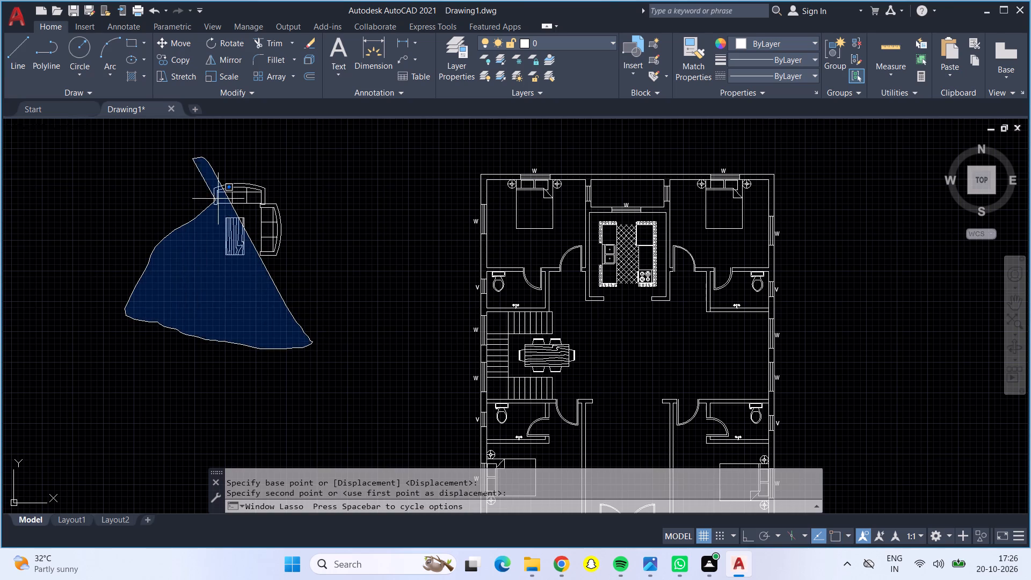
drag(220, 198, 250, 184)
drag(157, 135, 233, 301)
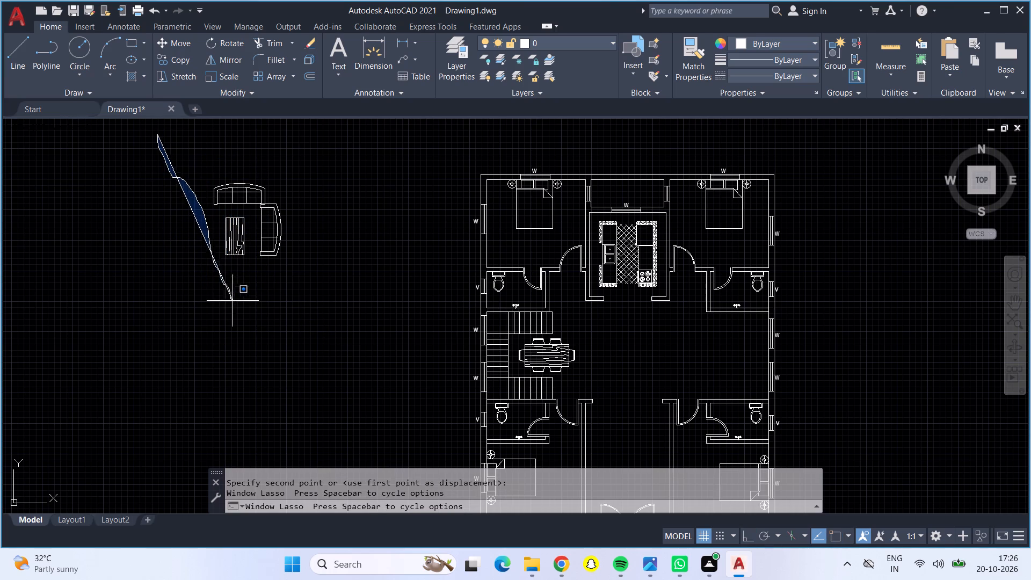
drag(233, 301, 310, 161)
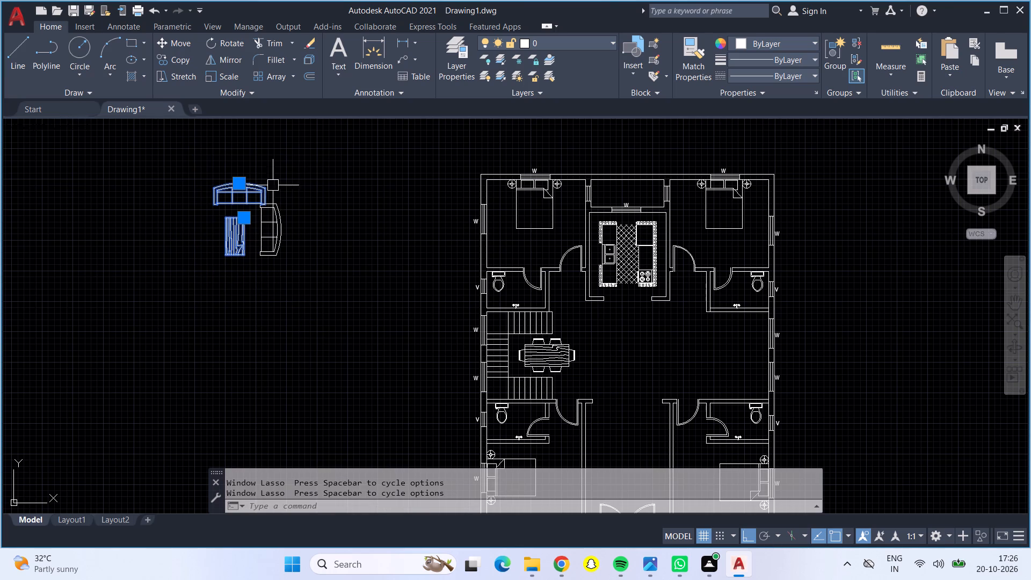
drag(212, 284, 336, 174)
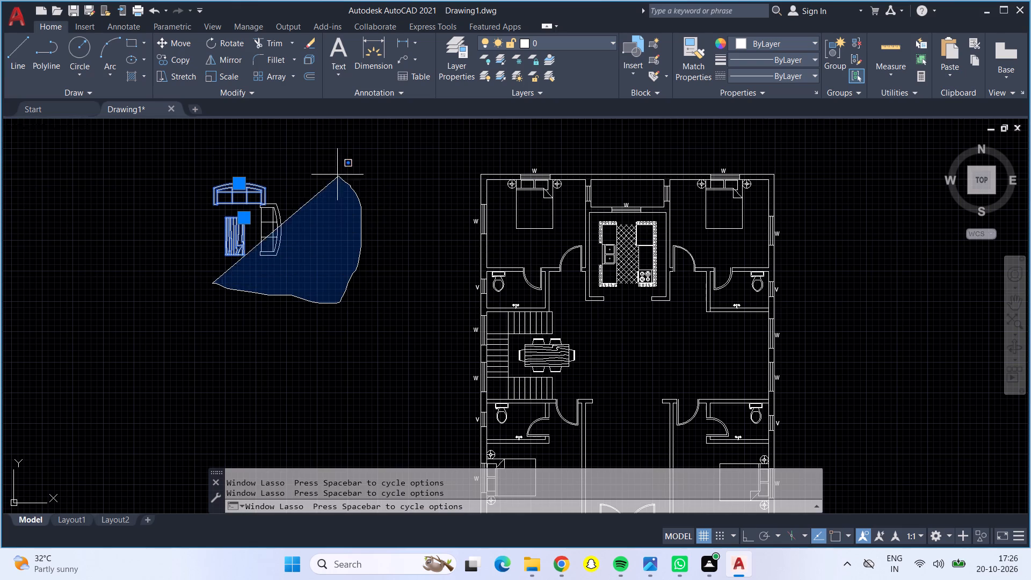
drag(336, 174, 157, 331)
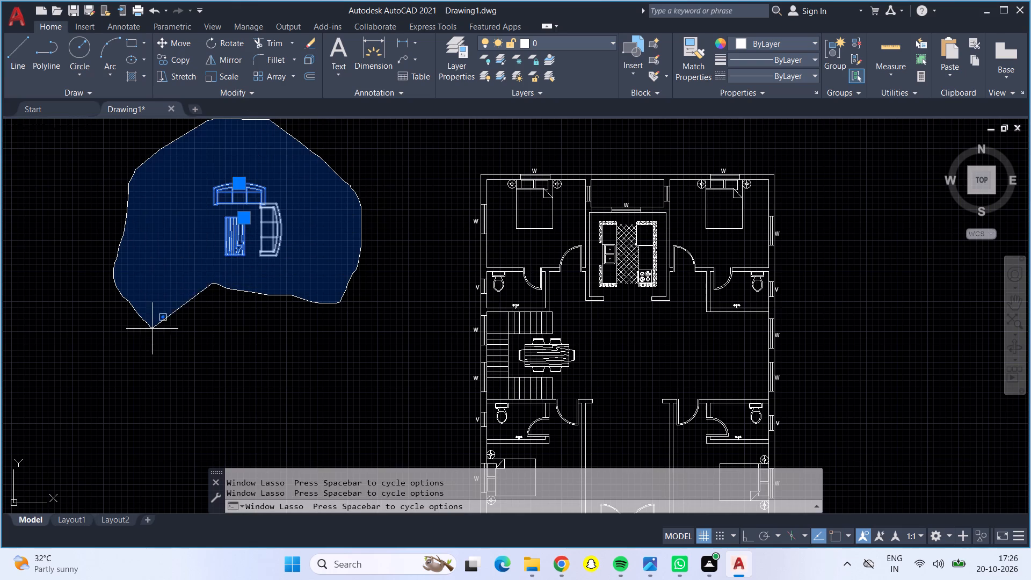
drag(157, 331, 308, 271)
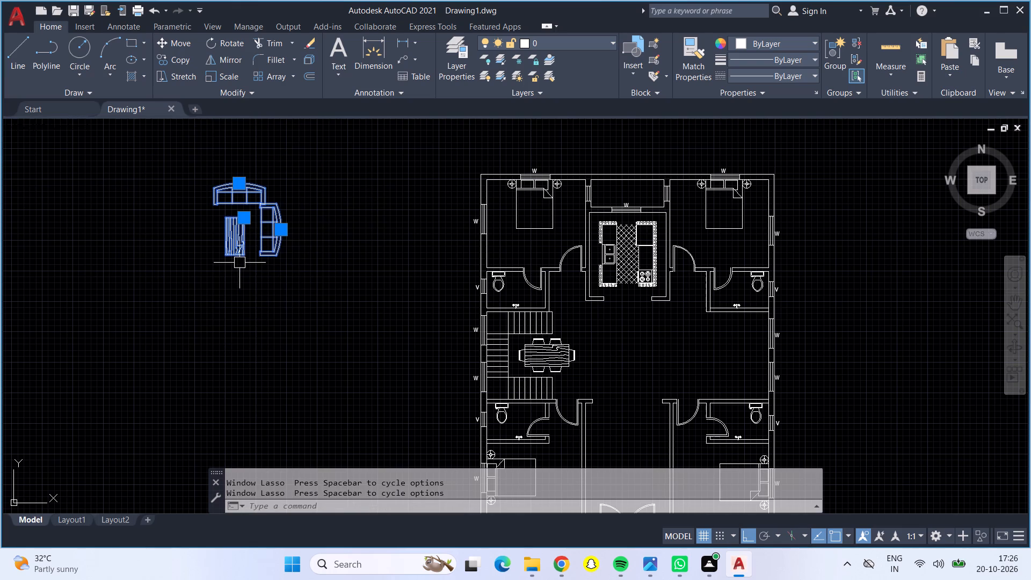
click(180, 40)
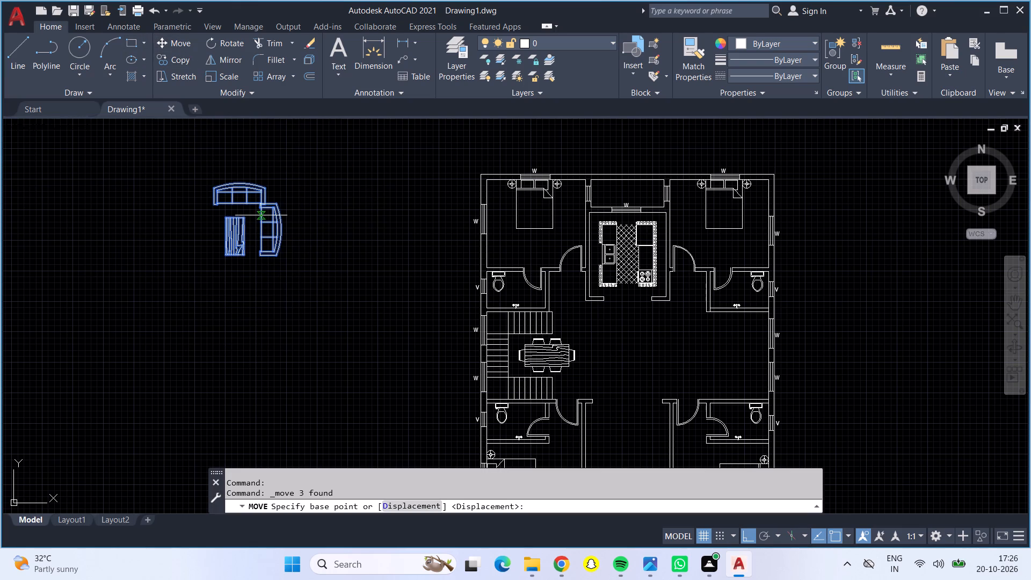
drag(274, 255, 278, 260)
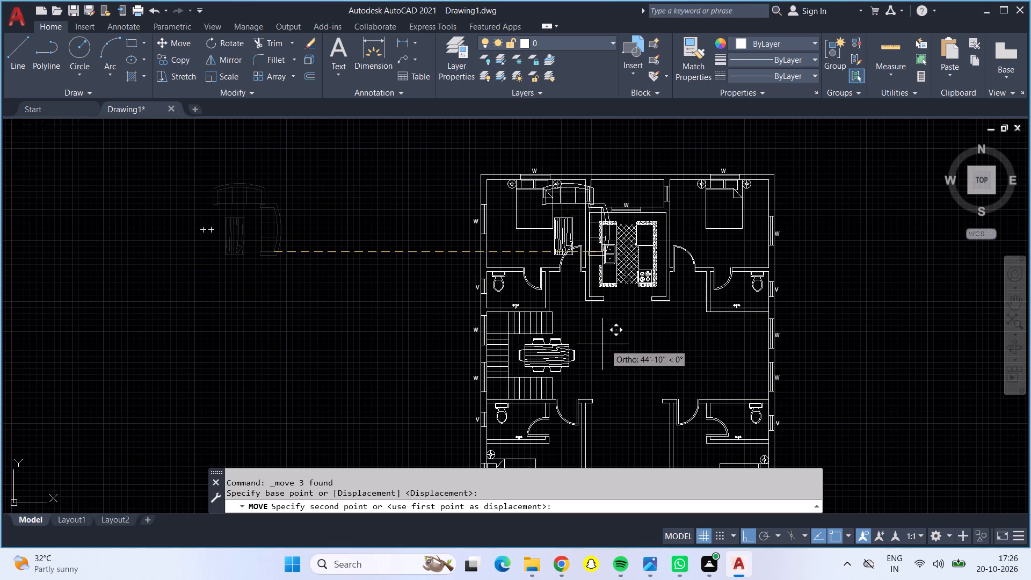
scroll(689, 326, down, 3)
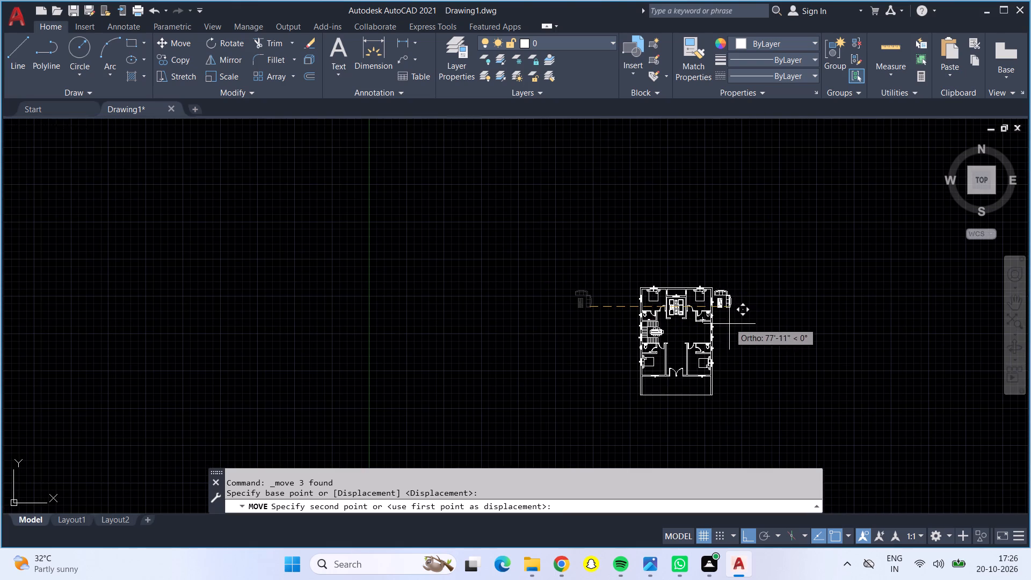
scroll(727, 327, up, 1)
scroll(727, 327, down, 1)
scroll(727, 327, up, 5)
scroll(723, 327, down, 1)
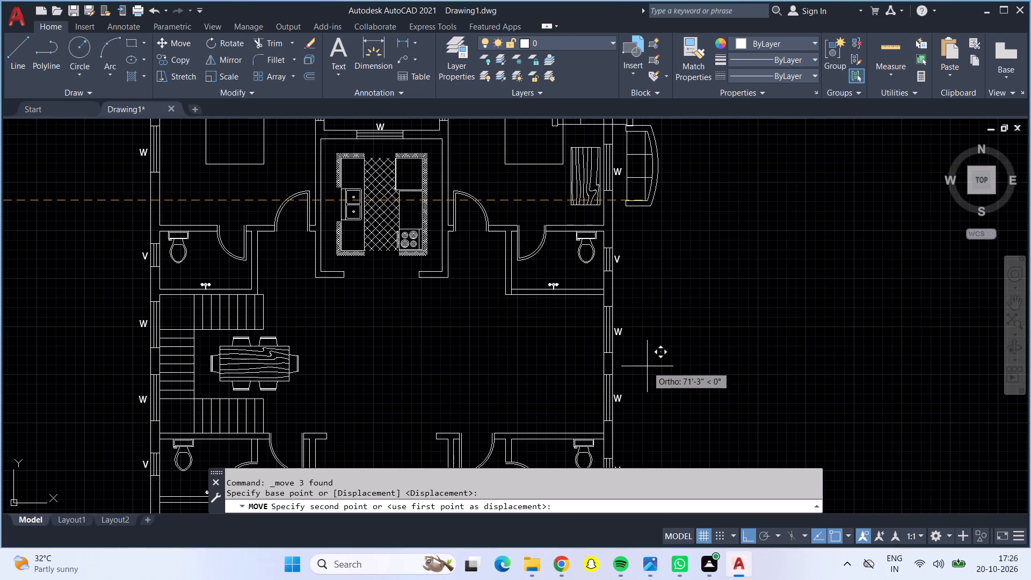
key(F8)
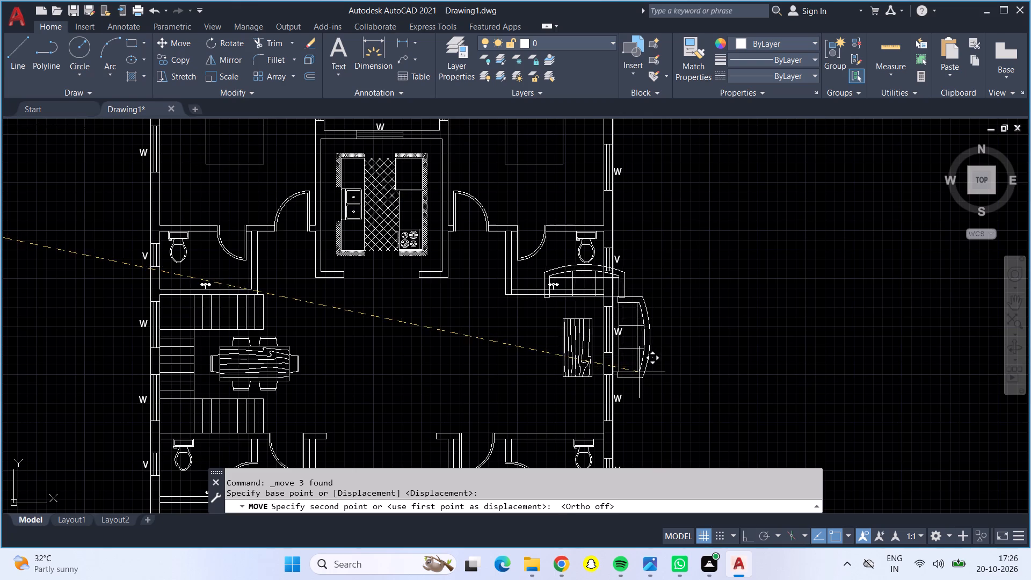
scroll(606, 402, up, 1)
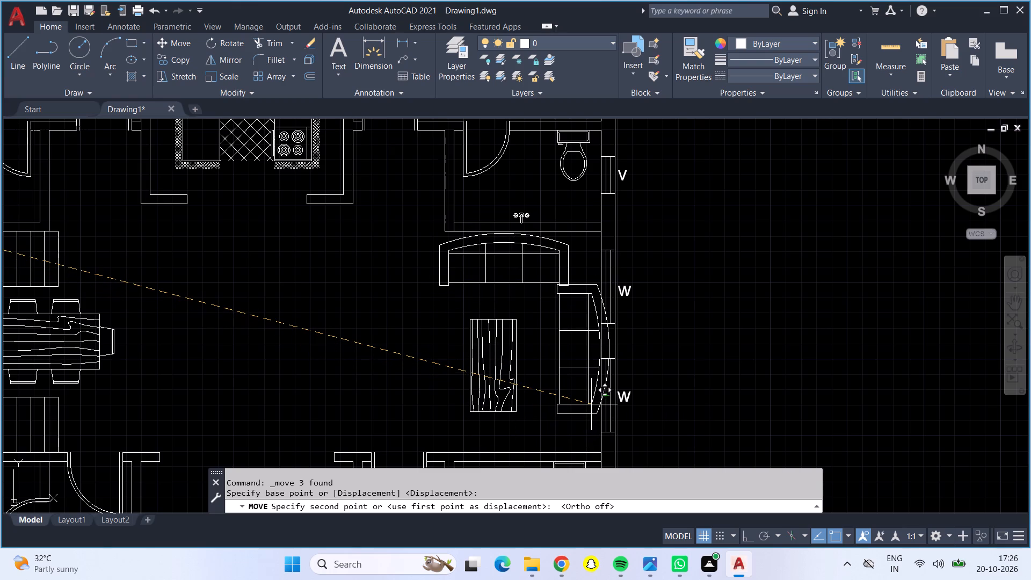
click(571, 419)
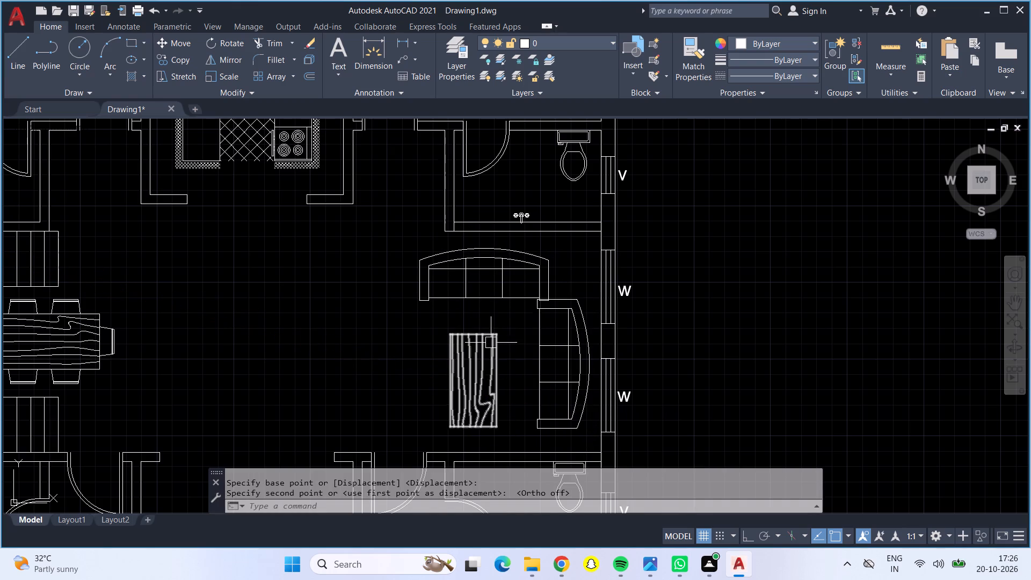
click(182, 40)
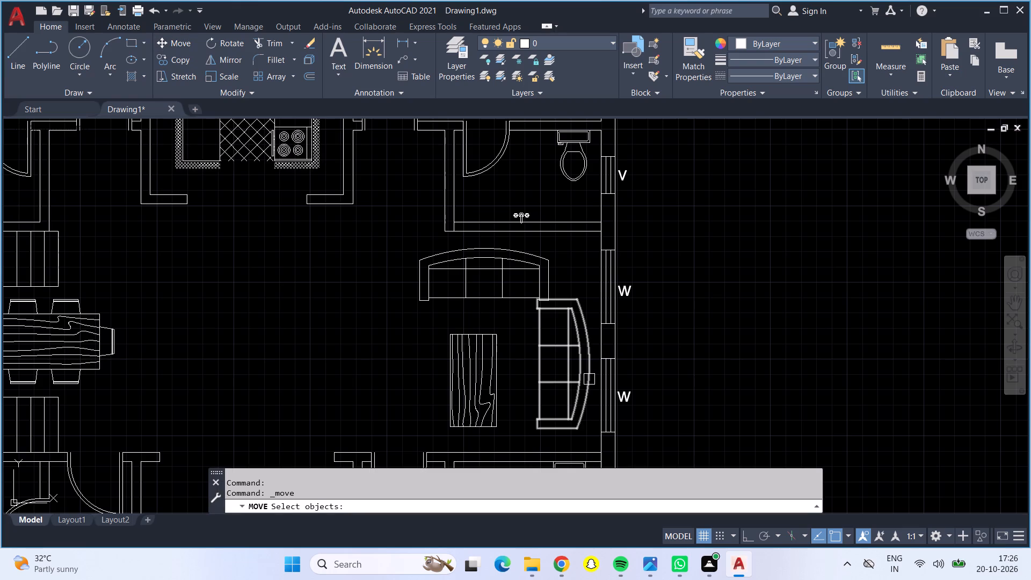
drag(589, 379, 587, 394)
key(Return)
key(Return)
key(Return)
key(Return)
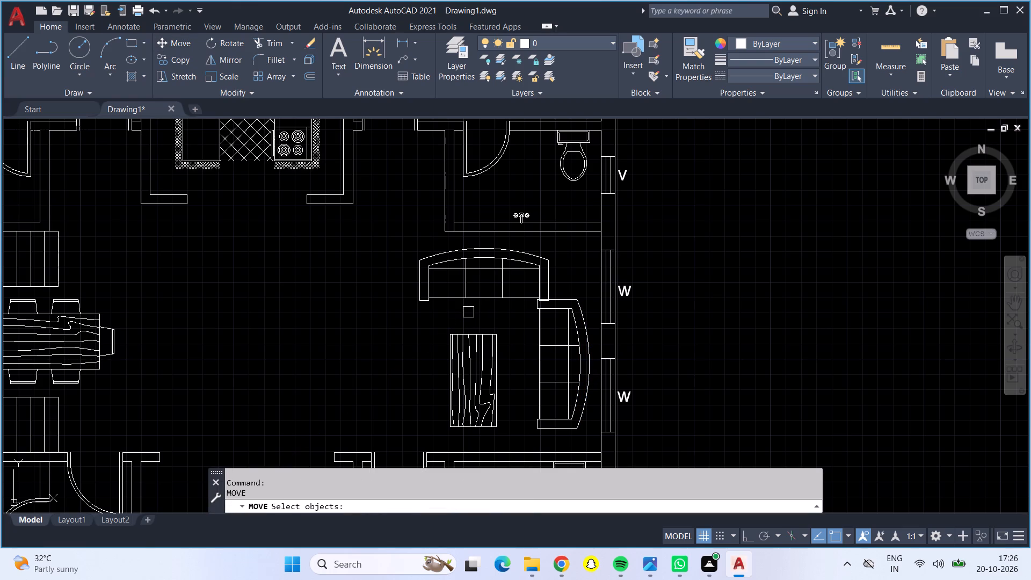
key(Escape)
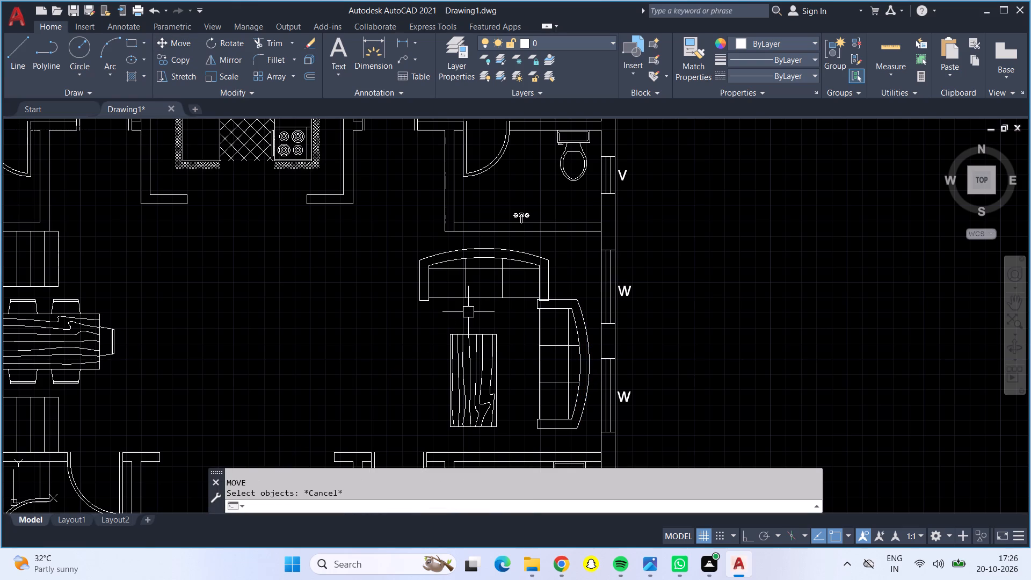
Move the upper sofa northeast by its curved back's midpoint so its back touches the toilet's south wall.
click(464, 250)
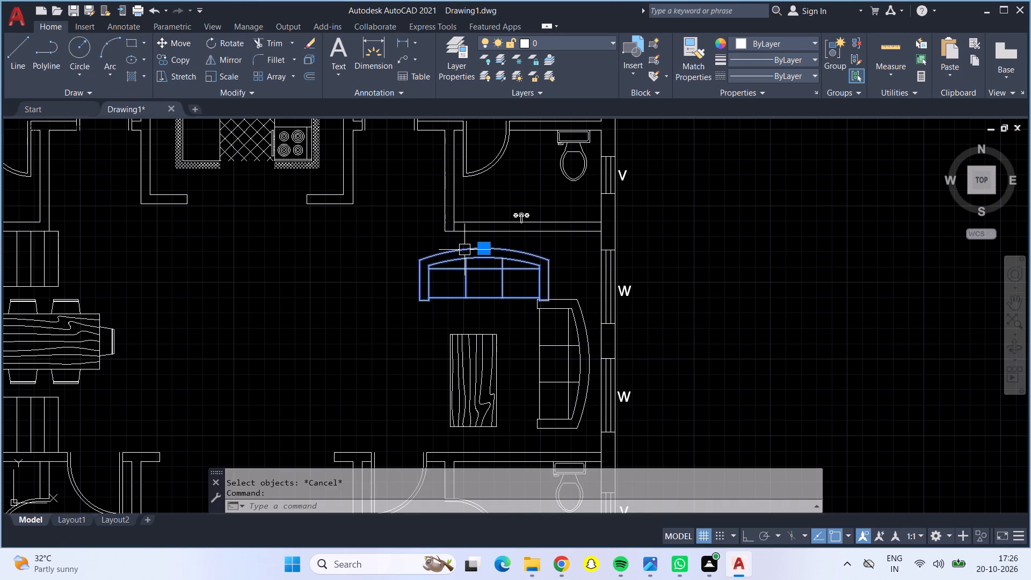
click(181, 41)
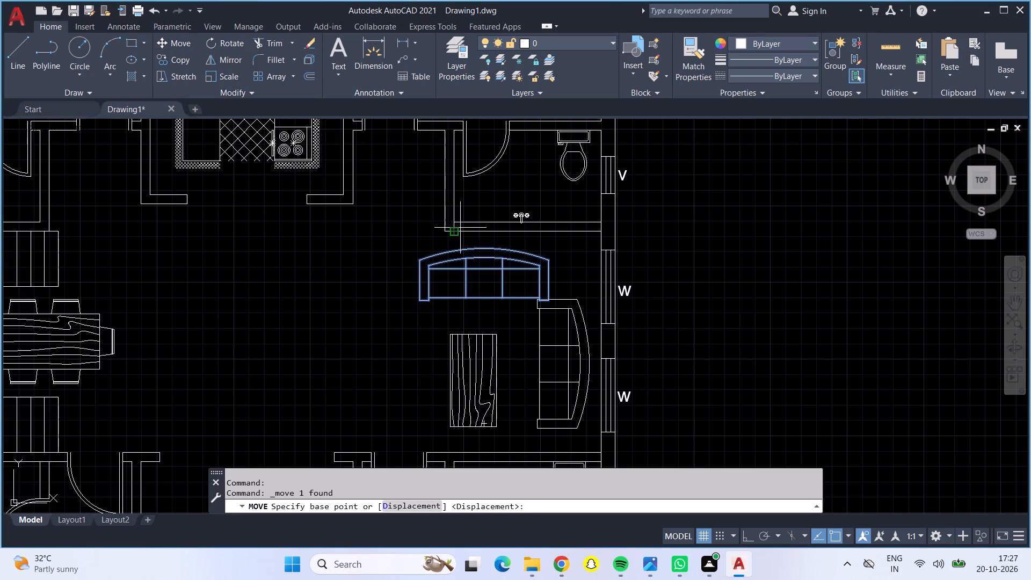
click(483, 245)
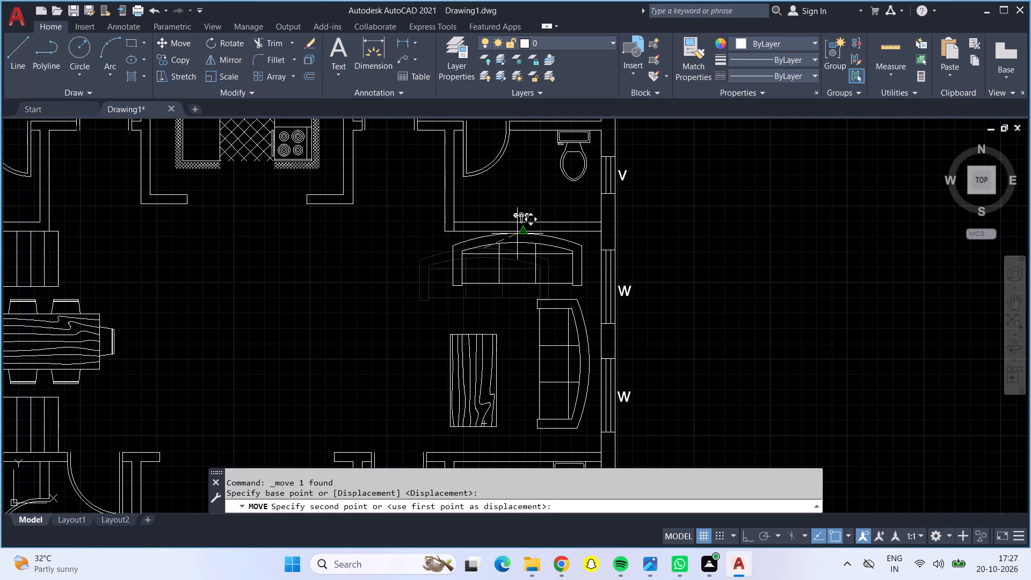
click(521, 232)
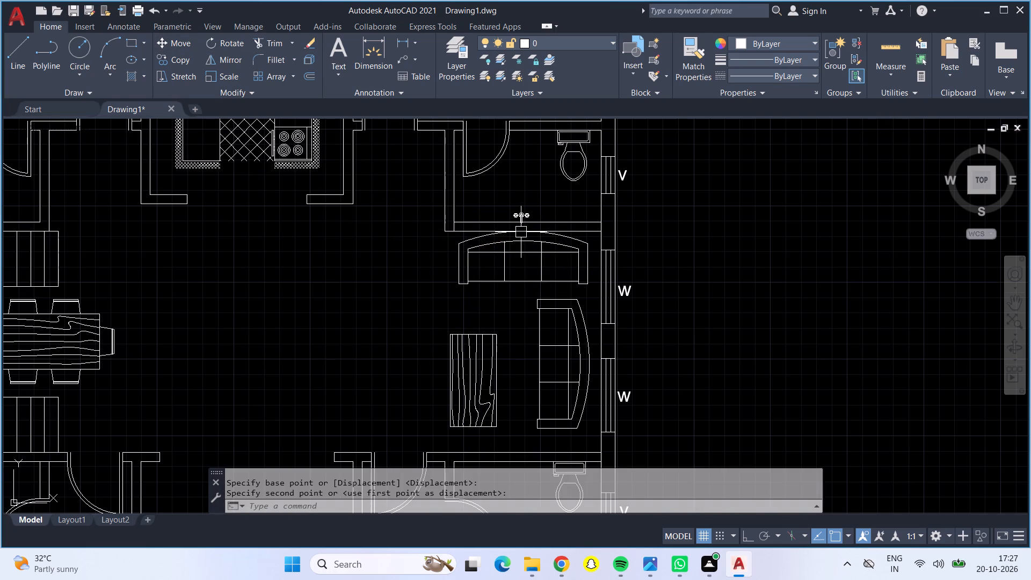
Move the side sofa by its curved back's midpoint so its back touches the hall's east wall between the two windows.
click(579, 366)
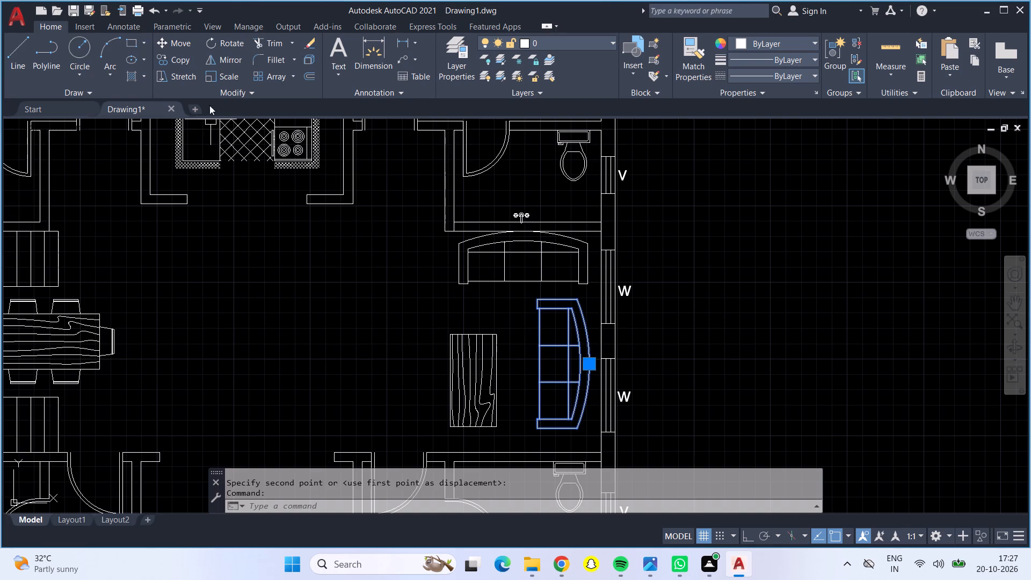
click(177, 39)
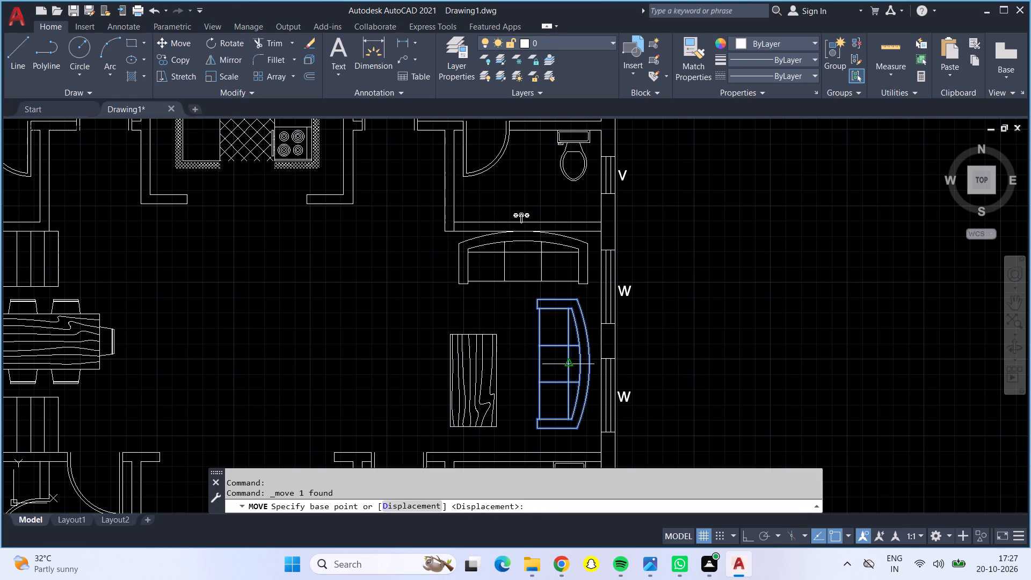
click(589, 369)
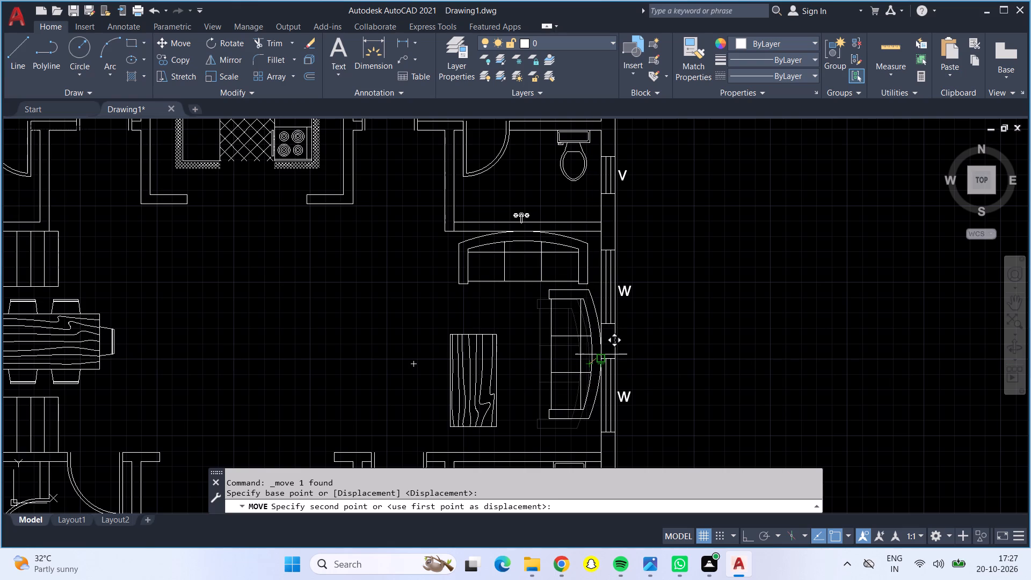
click(601, 354)
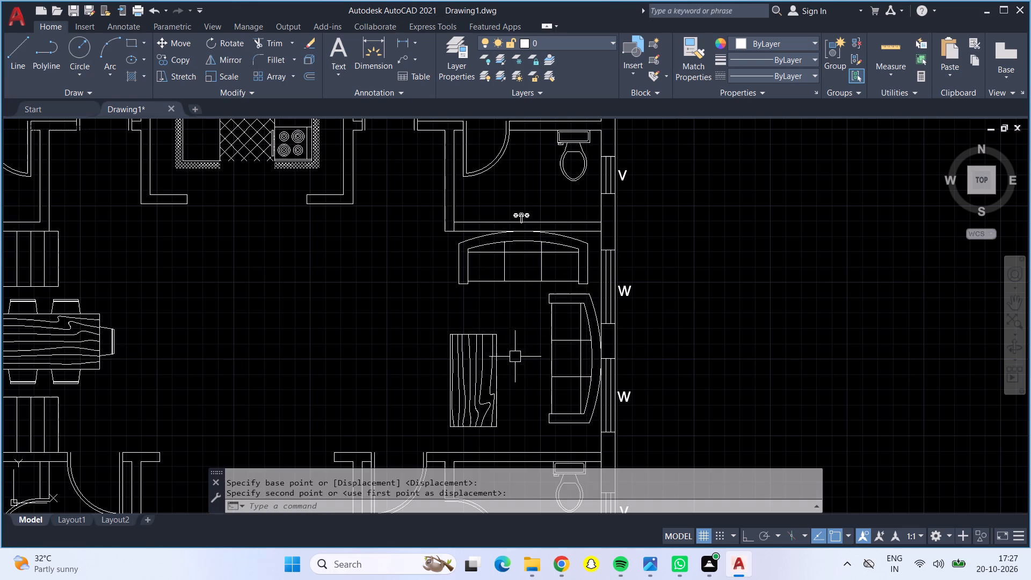
Move the wooden table northeast, closer to both sofas, leaving a small gap in front of the side sofa.
click(487, 372)
click(168, 40)
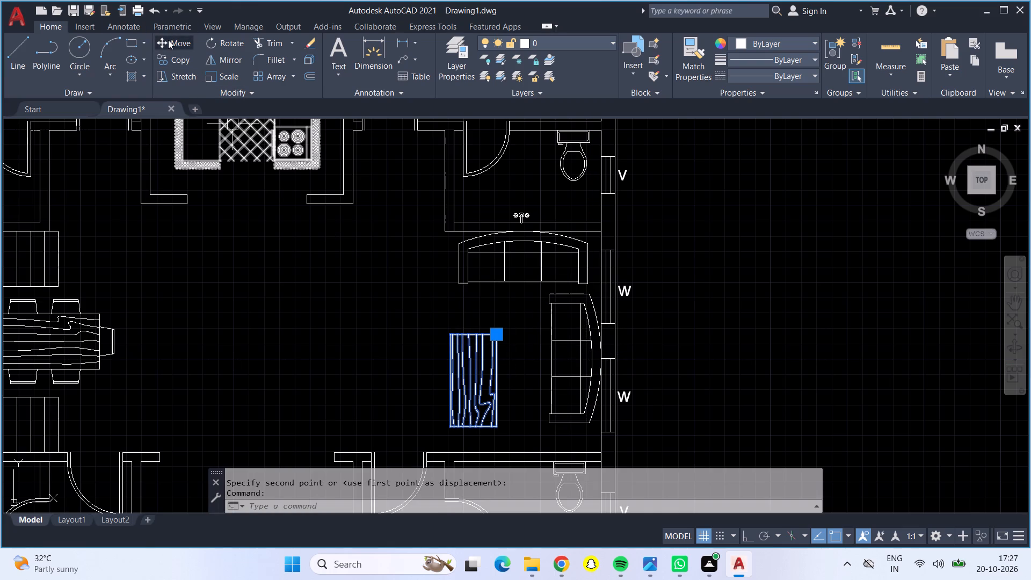
click(491, 342)
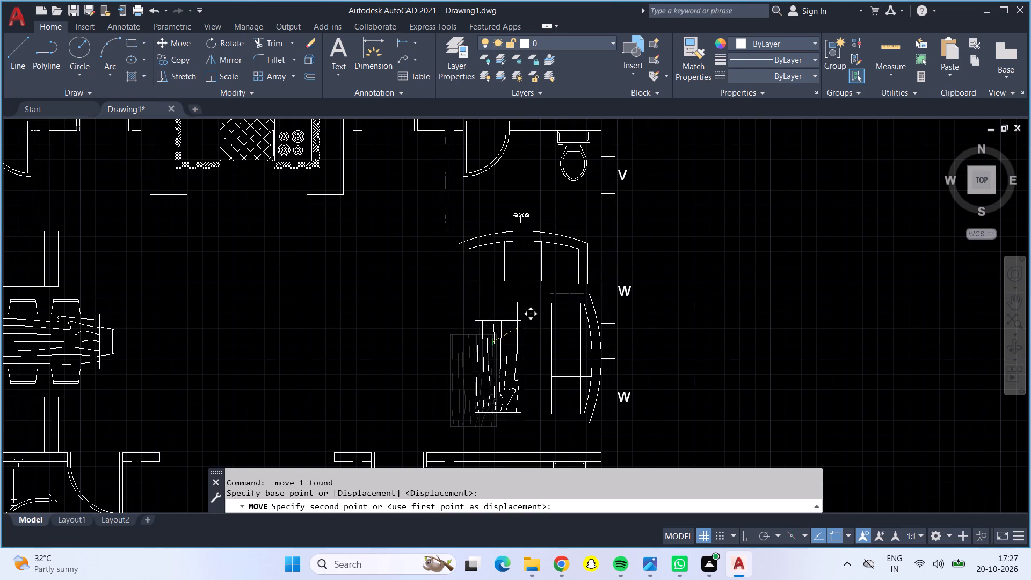
drag(527, 316, 527, 316)
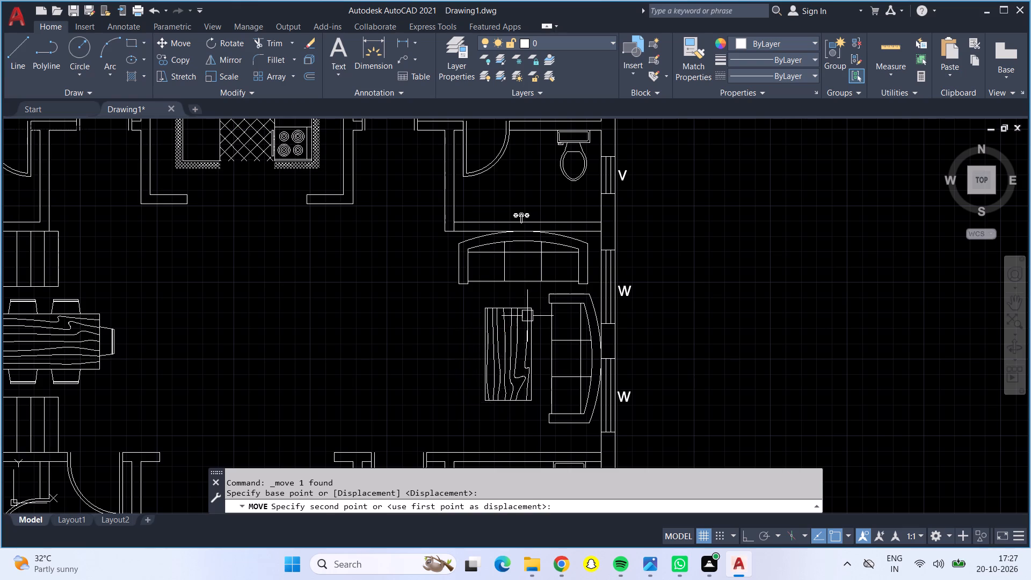
drag(527, 316, 522, 316)
Examine the furnished plan, focusing on the free floor area of the southwest bedroom between the bed and the south window.
scroll(455, 324, down, 2)
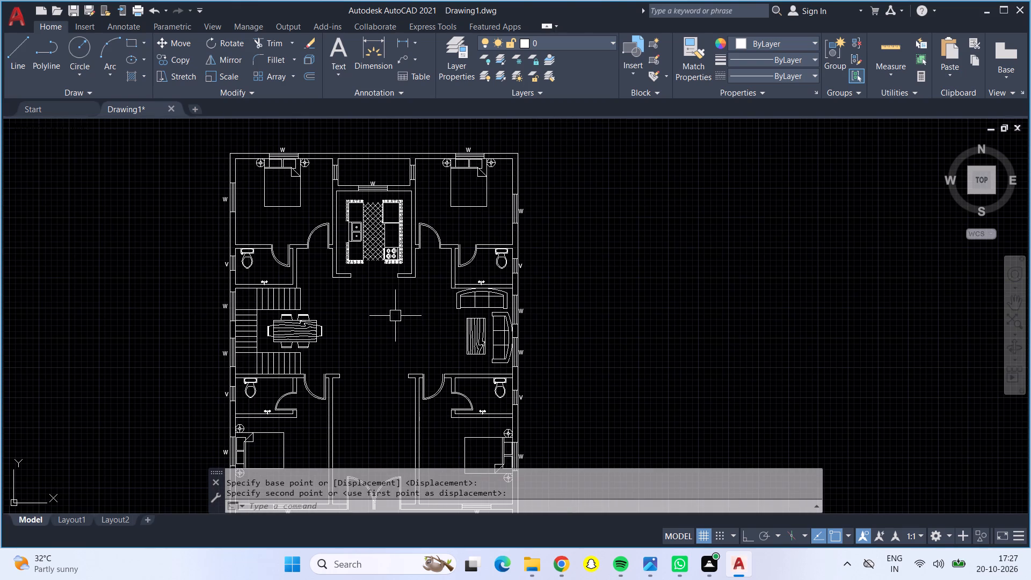
middle_drag(395, 316, 459, 243)
scroll(440, 256, down, 1)
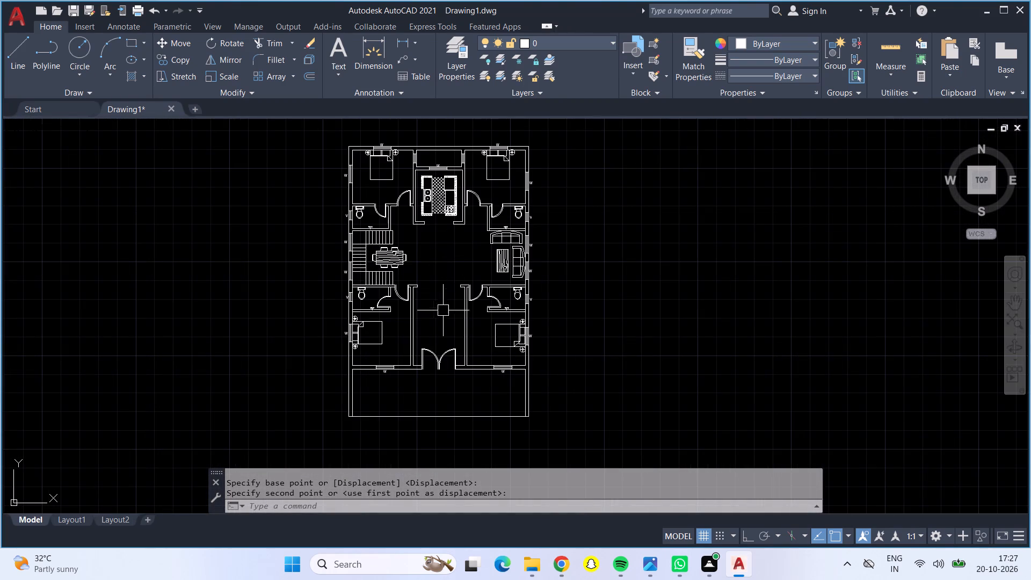
scroll(394, 347, up, 3)
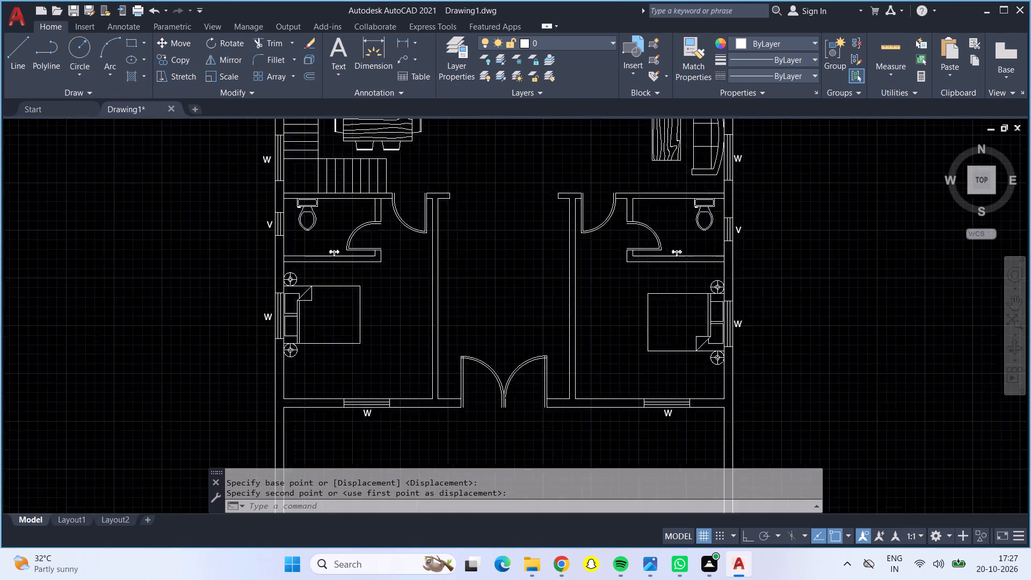
scroll(395, 337, down, 1)
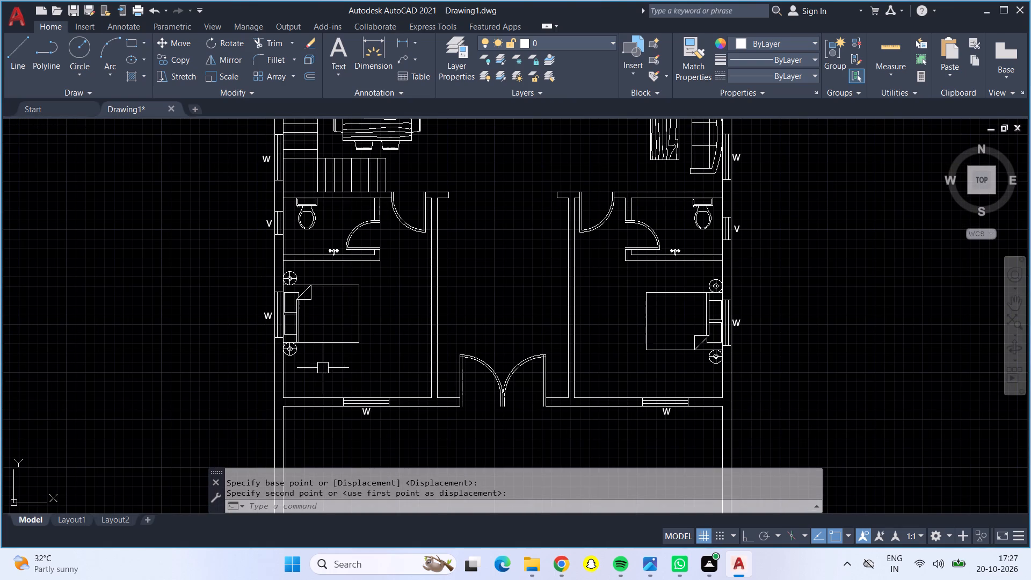
scroll(368, 372, up, 1)
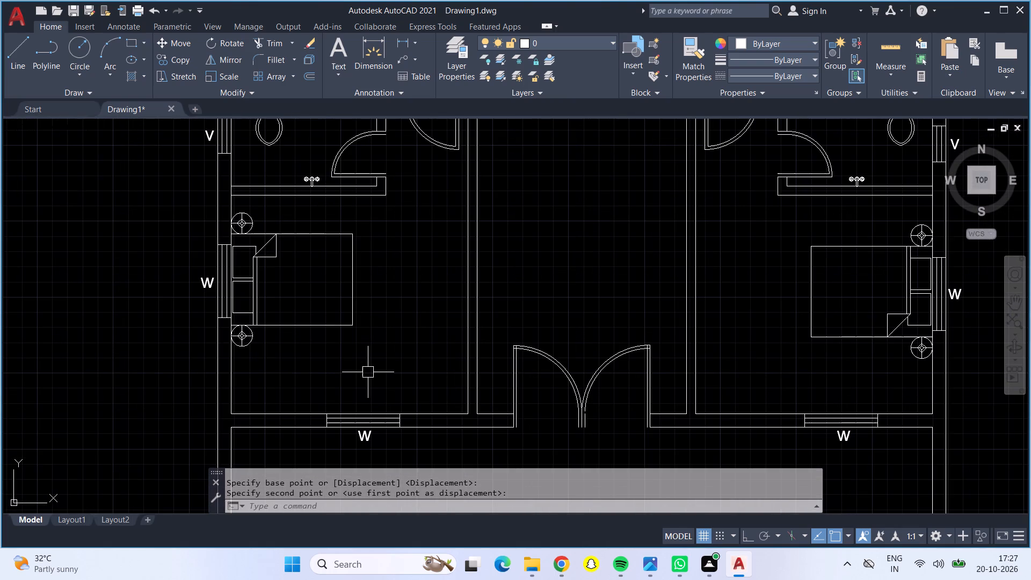
middle_drag(368, 372, 410, 388)
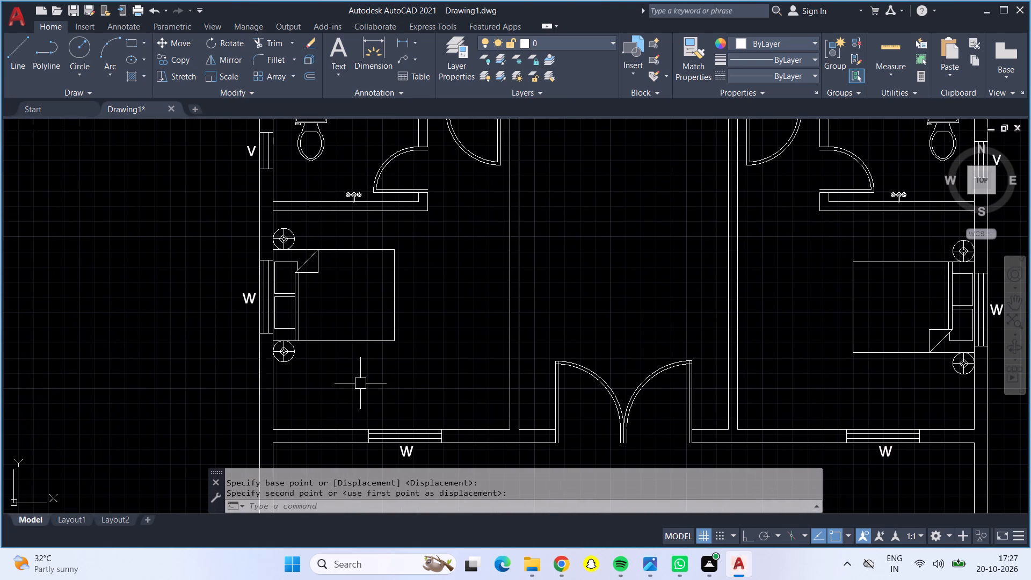
scroll(382, 389, up, 1)
middle_drag(387, 388, 561, 310)
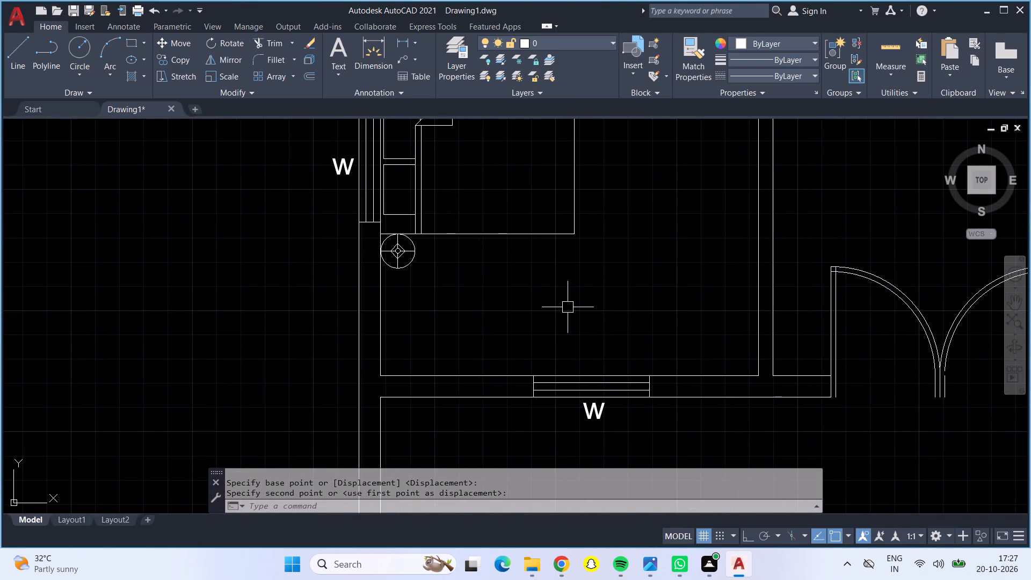
scroll(544, 414, up, 1)
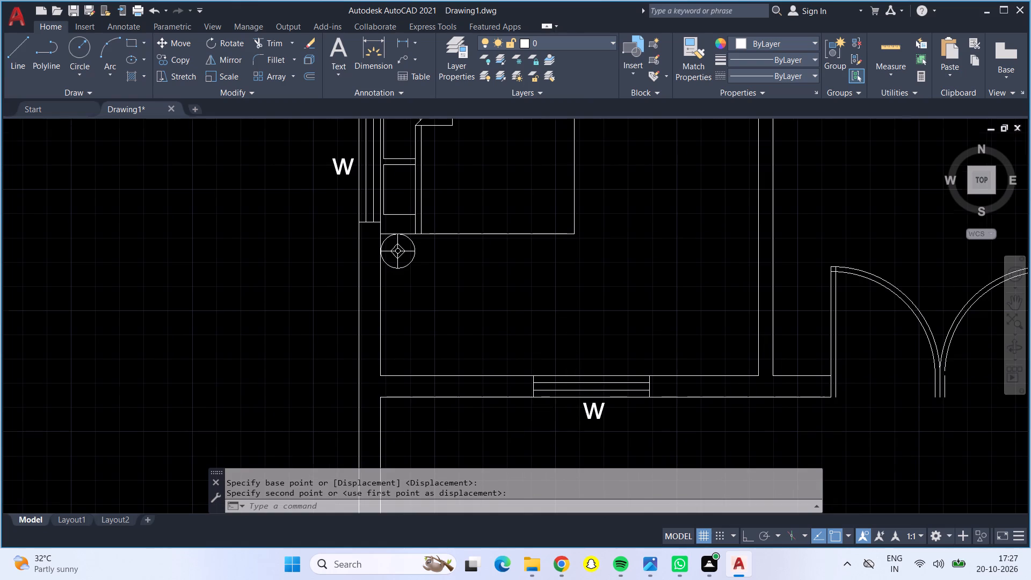
Move the southwest bedroom's south window a short distance east along its wall, with Ortho on.
drag(496, 338, 520, 334)
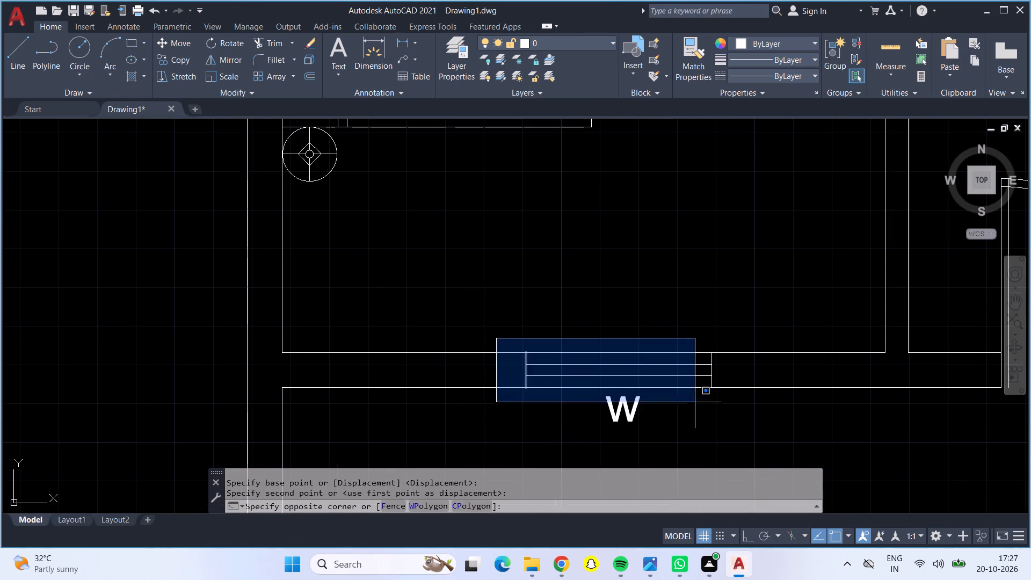
click(740, 408)
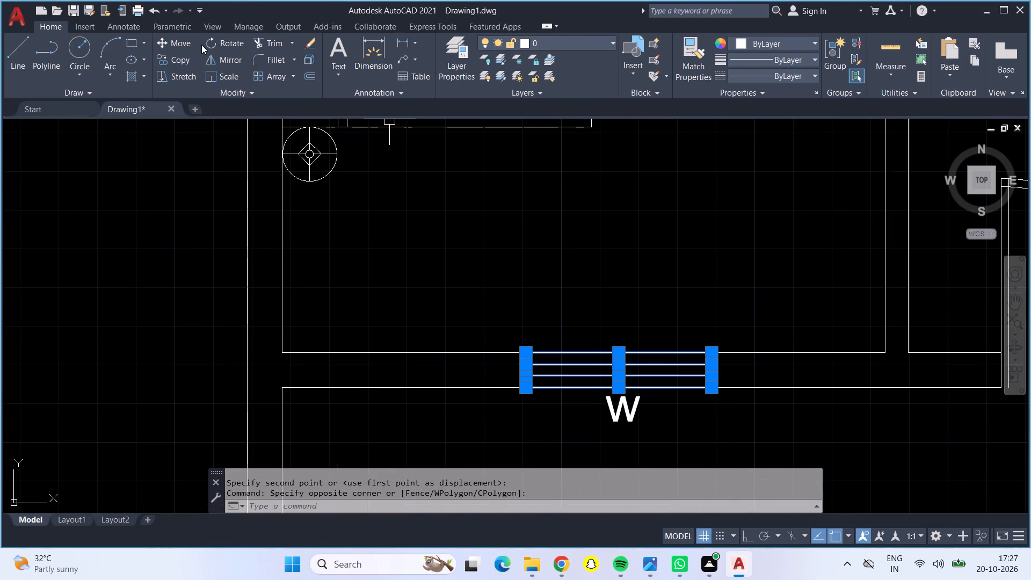
click(188, 45)
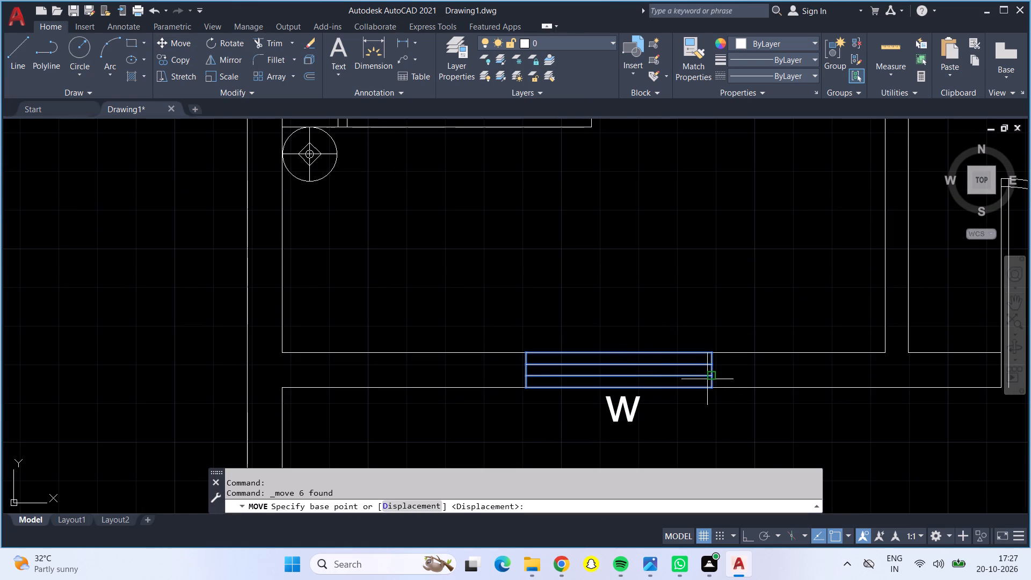
click(709, 373)
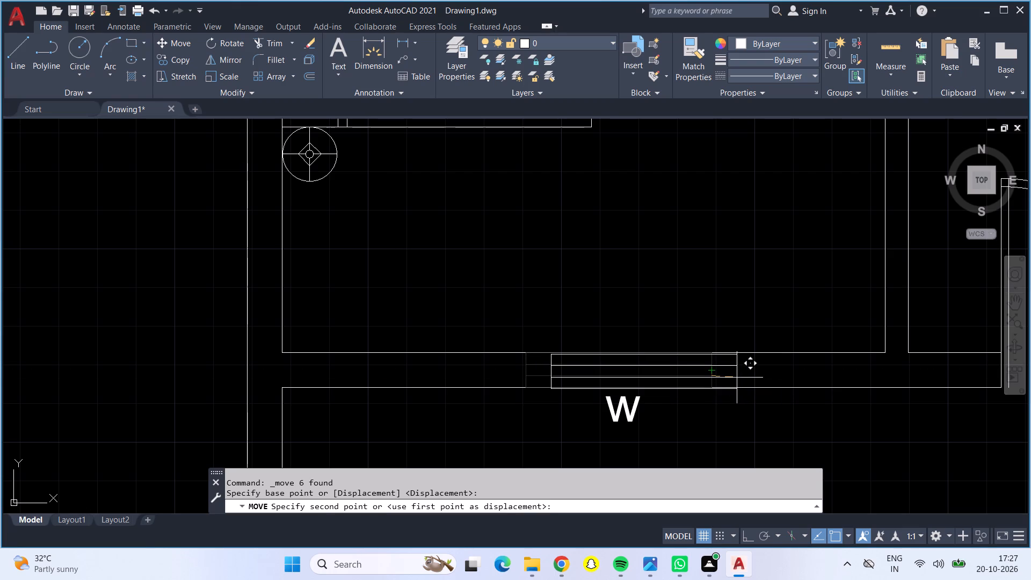
key(F8)
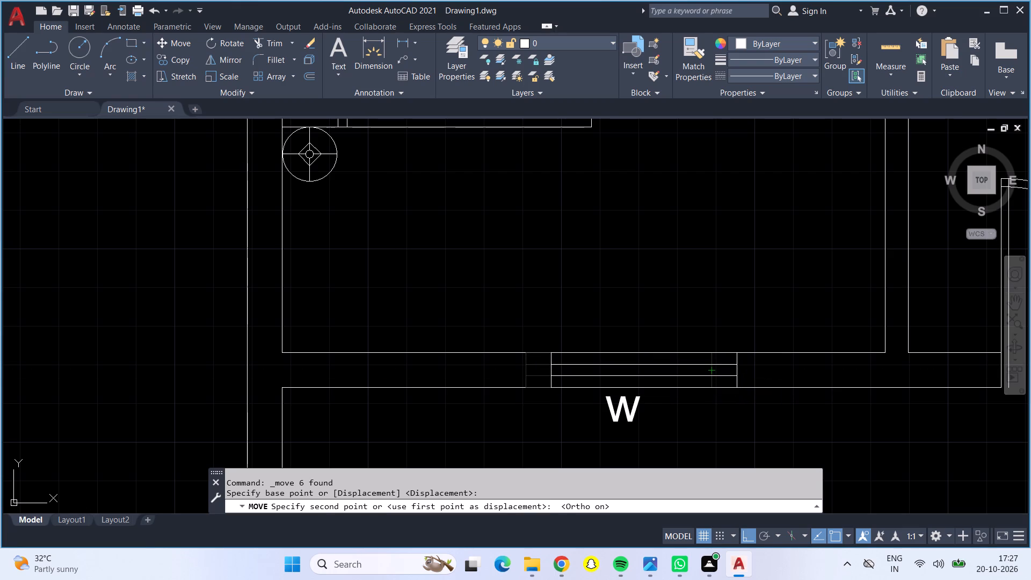
click(786, 373)
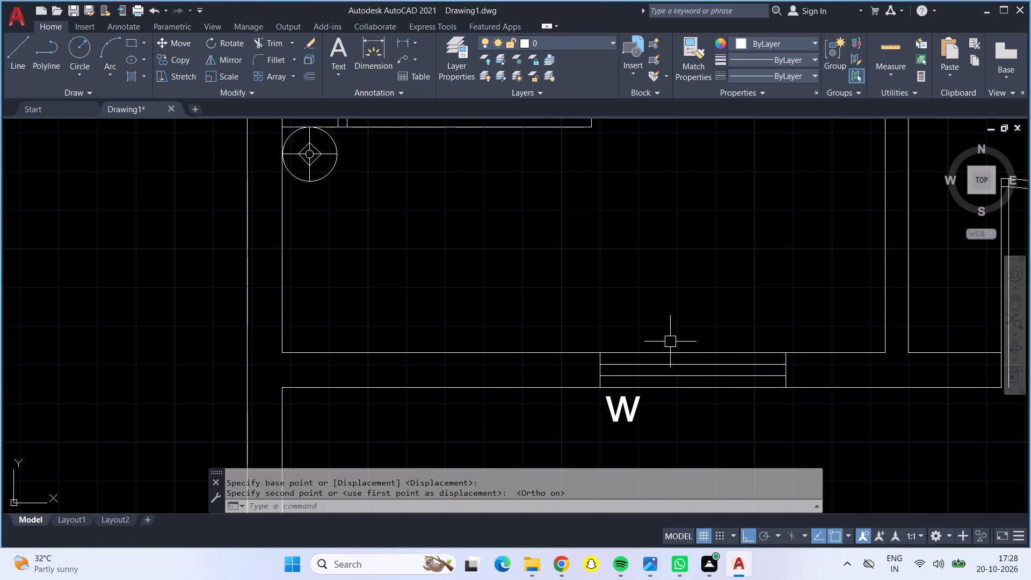
Move the southeast bedroom's south window west by its west-edge point, placing it closer to the double entrance door.
scroll(667, 338, down, 1)
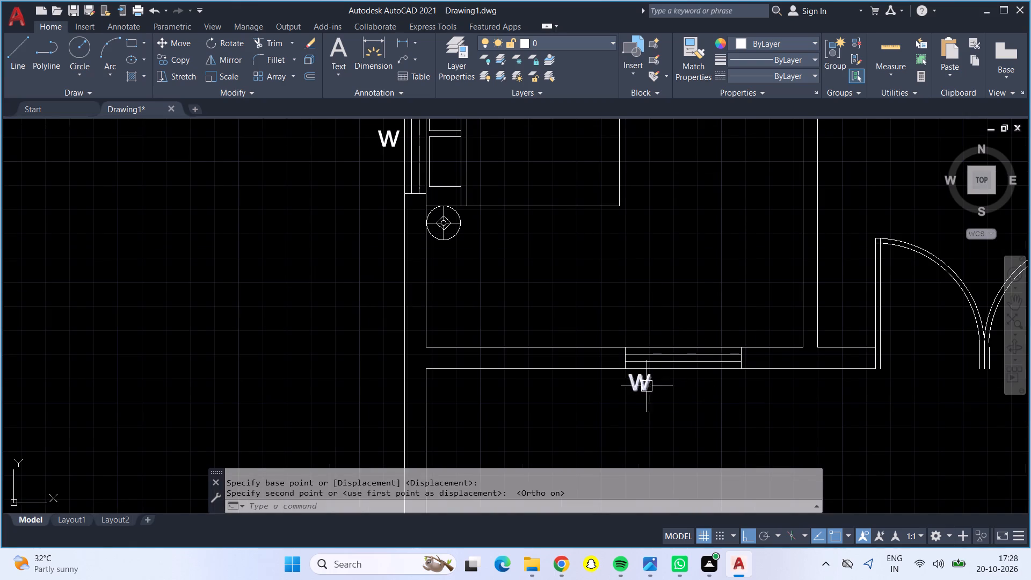
scroll(727, 395, down, 1)
middle_drag(751, 417, 308, 477)
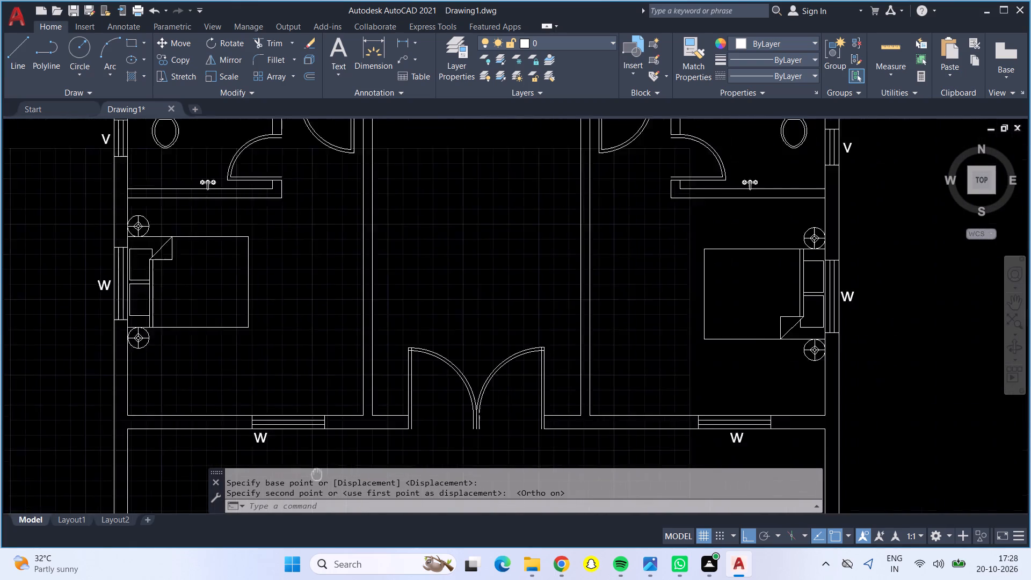
middle_drag(308, 477, 329, 381)
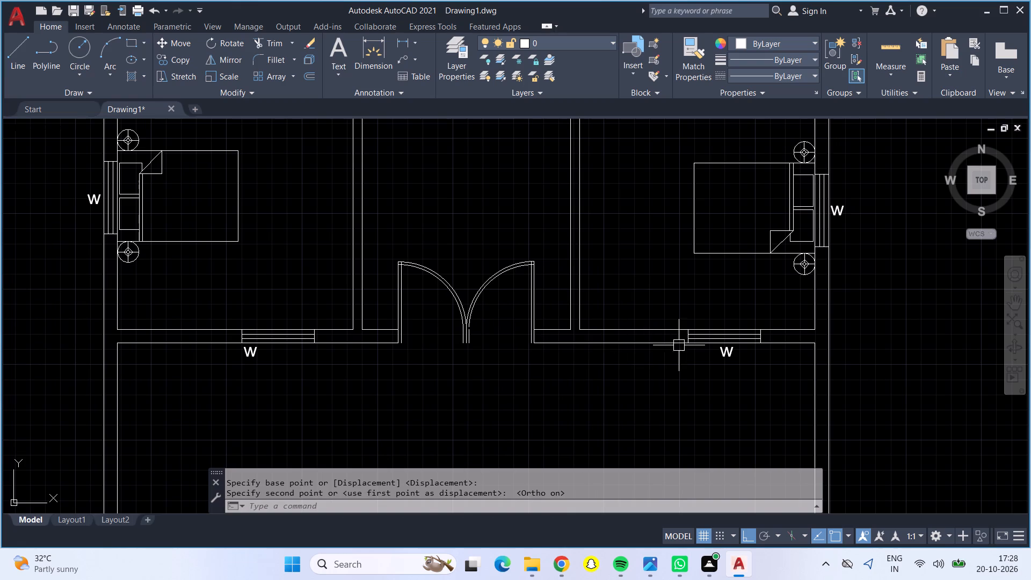
scroll(738, 322, up, 1)
drag(636, 316, 636, 321)
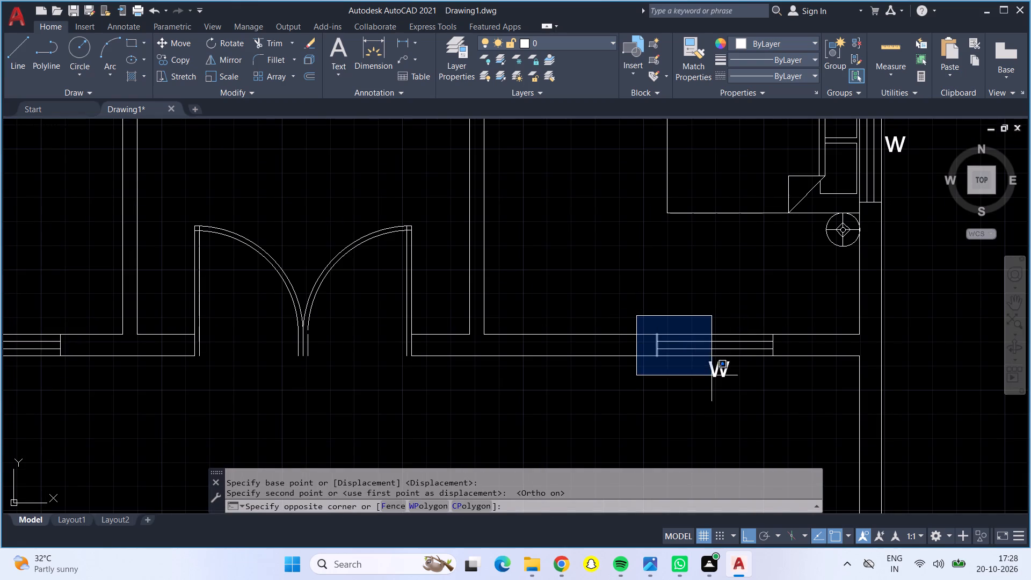
click(786, 369)
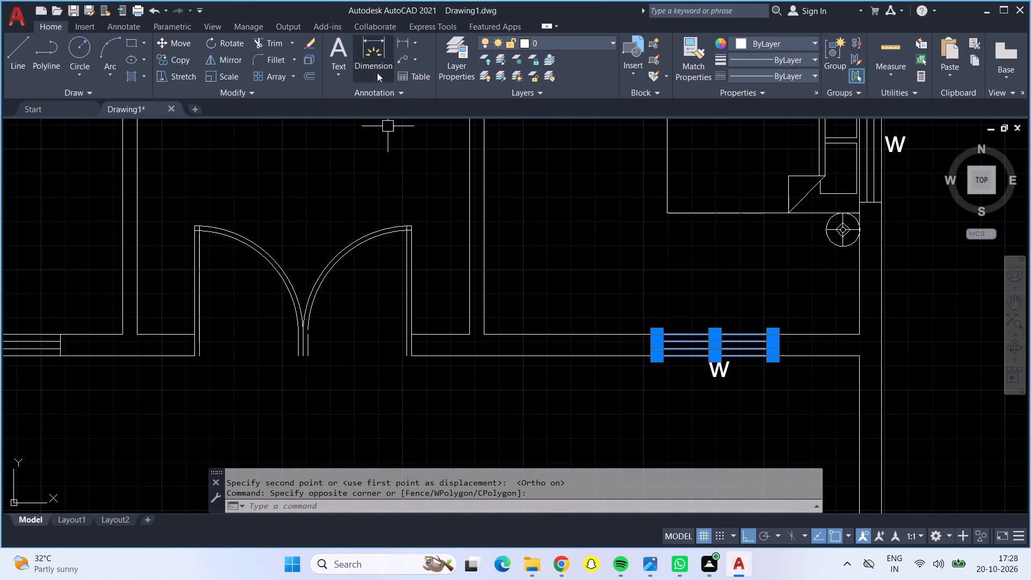
click(173, 45)
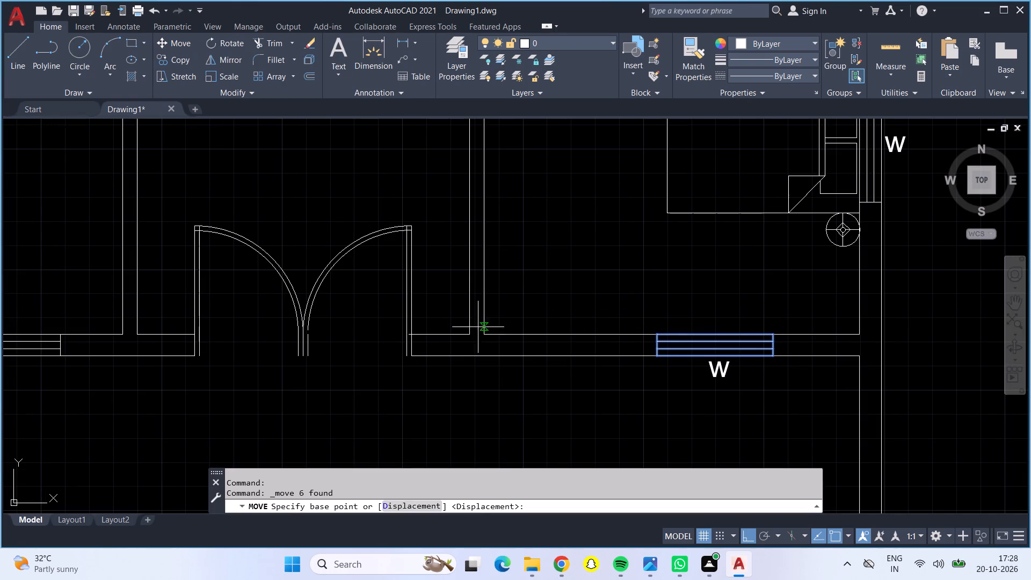
click(659, 346)
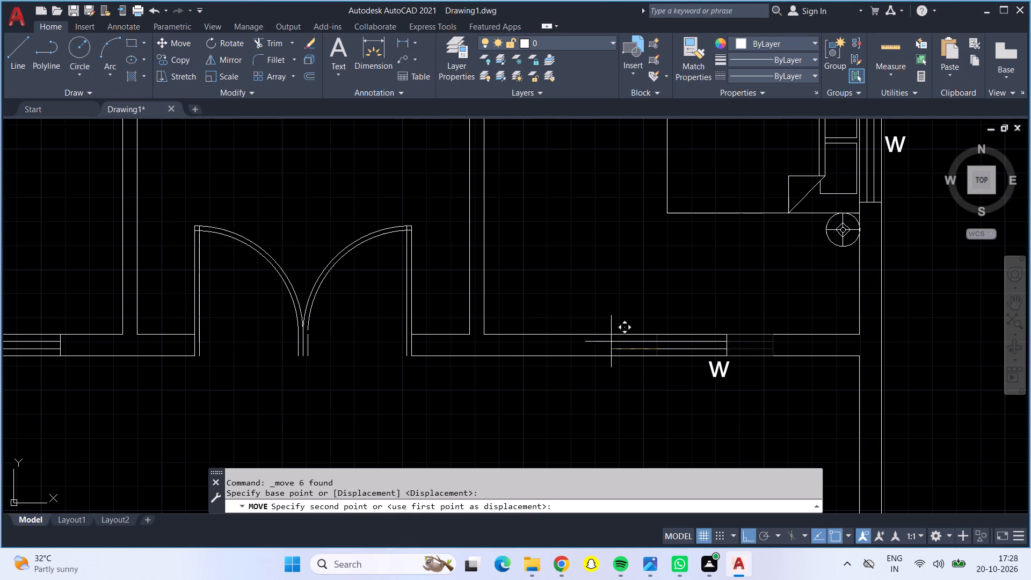
click(534, 341)
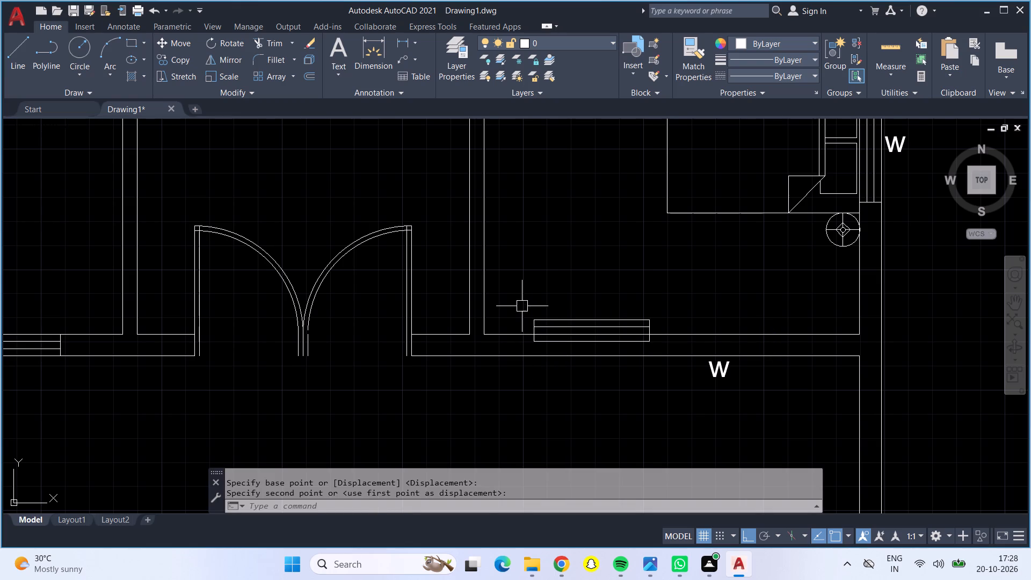
Move the southeast bedroom's south window straight south by its lower edge's midpoint so it sits within the wall thickness.
click(522, 306)
click(689, 359)
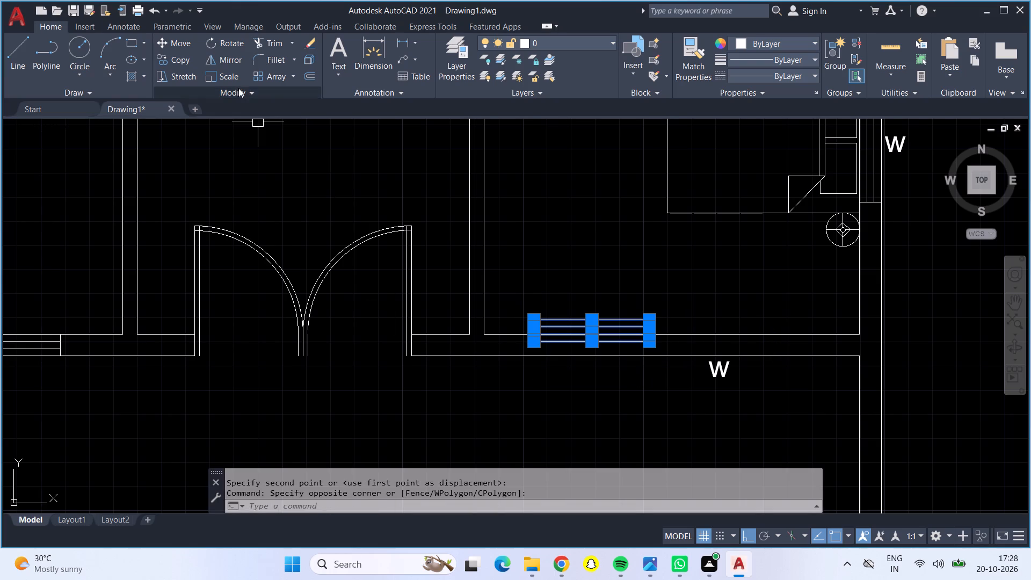
click(176, 43)
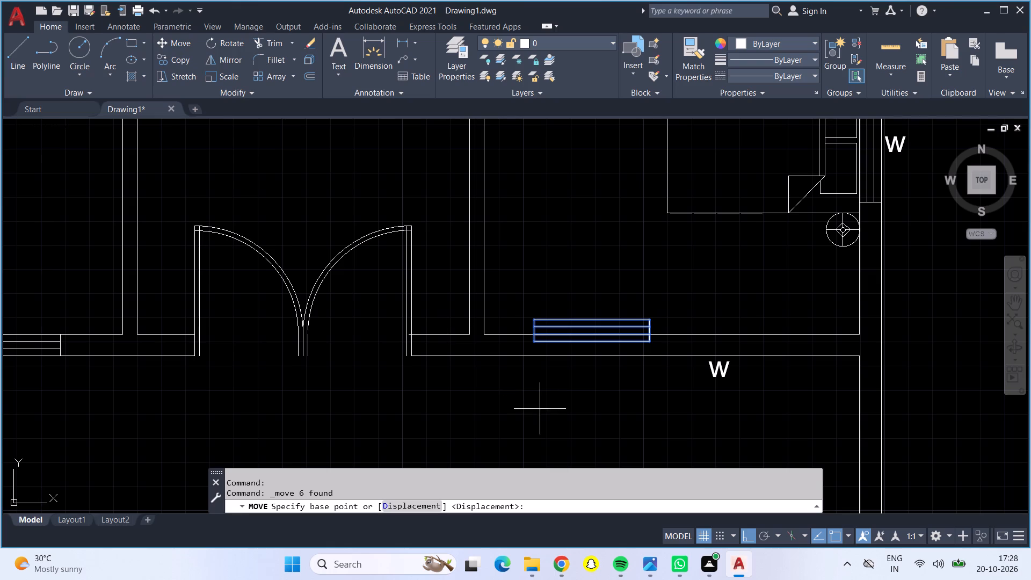
click(593, 343)
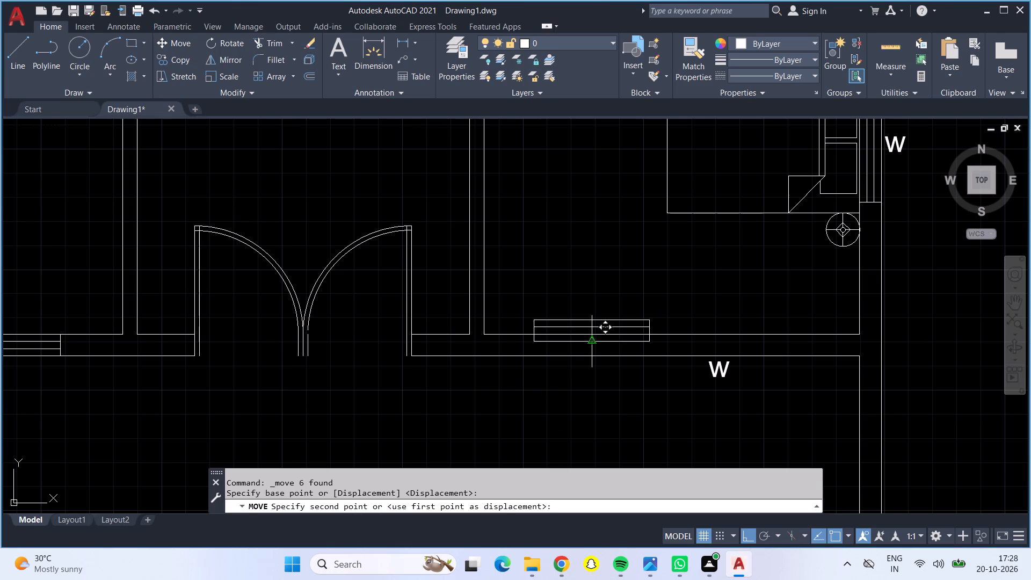
click(592, 354)
Move the W label of the southeast bedroom's south window about 4'-4" west, centring it below the window.
scroll(581, 356, down, 2)
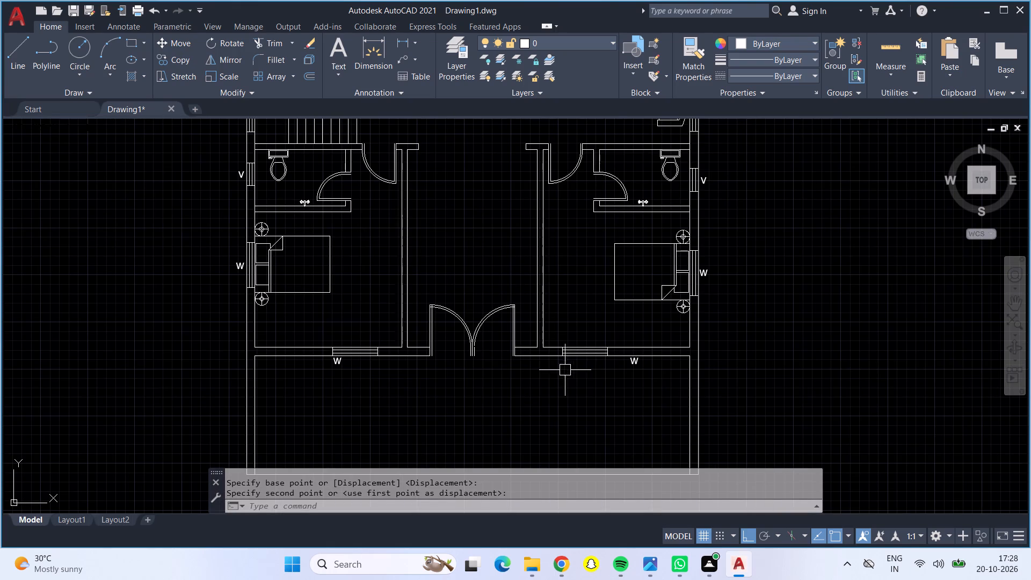
scroll(635, 374, up, 2)
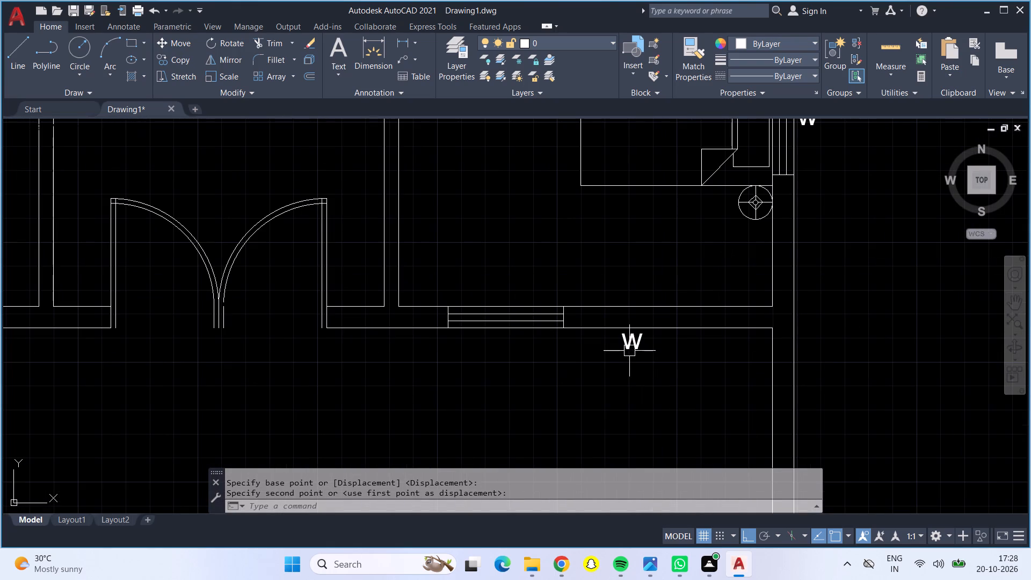
click(629, 348)
click(188, 43)
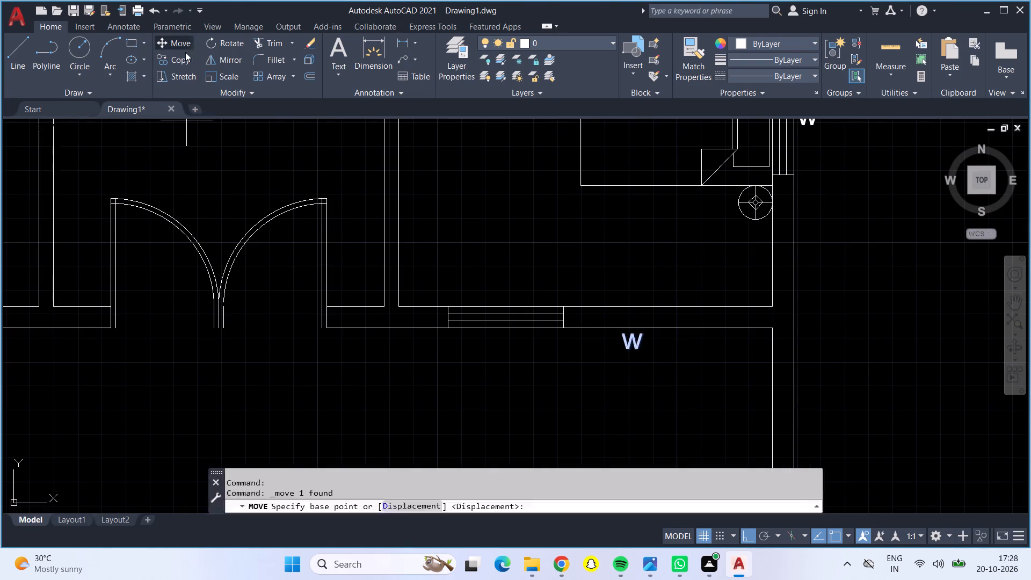
click(625, 349)
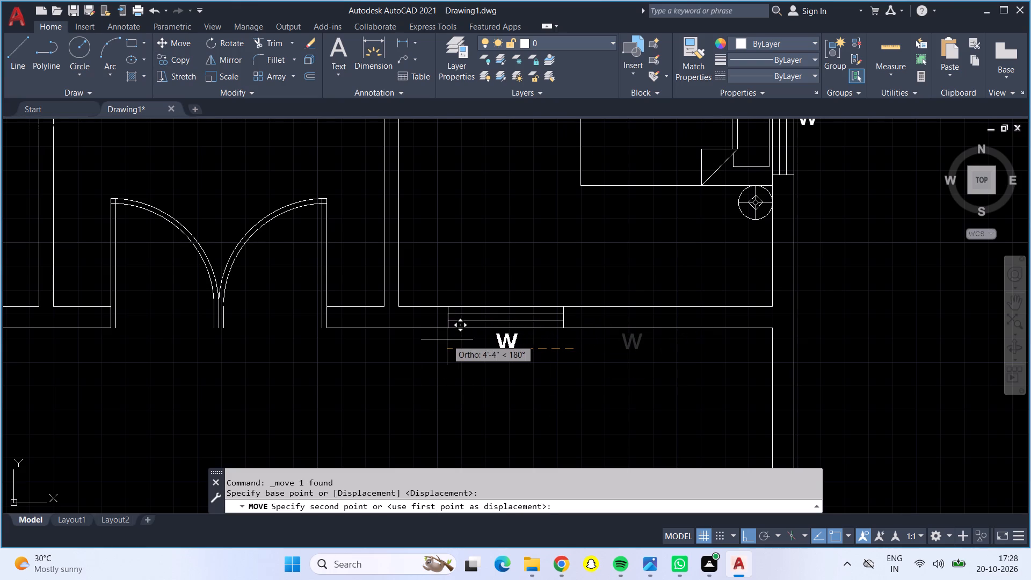
click(448, 340)
Move the W label of the southwest bedroom's south window about 1'-8" east, centring it below the window.
scroll(423, 353, down, 1)
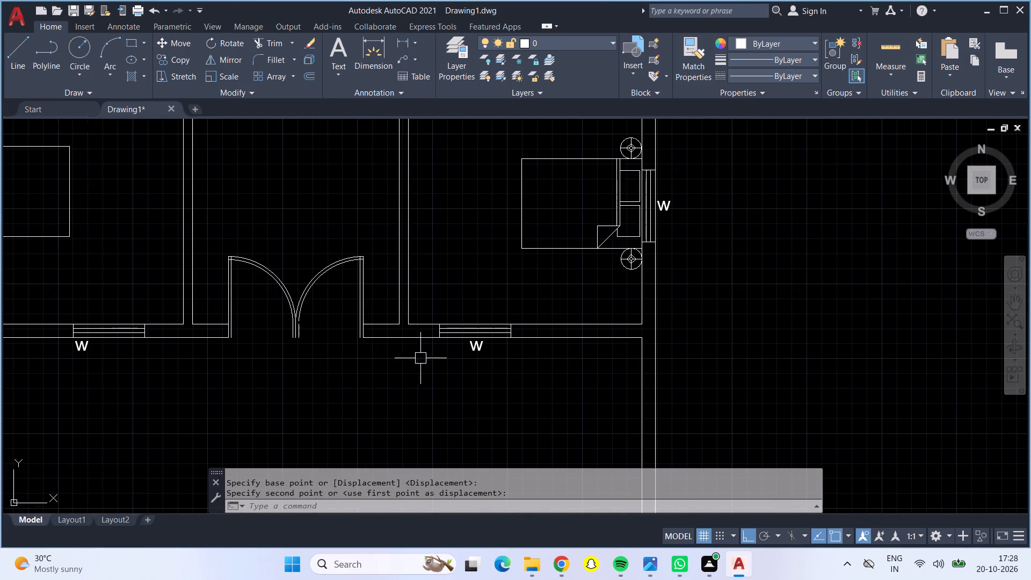
middle_drag(294, 388, 587, 410)
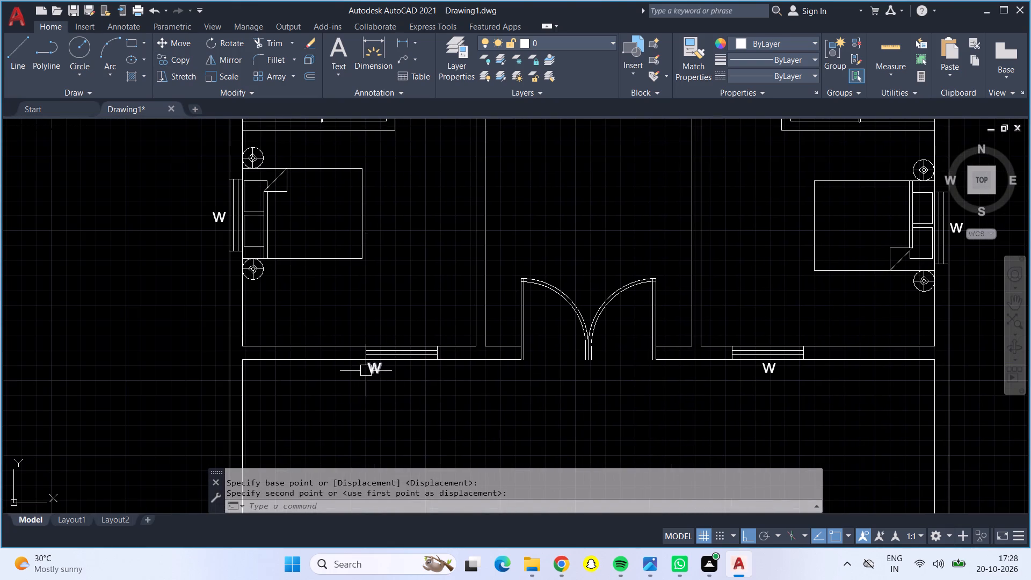
click(374, 371)
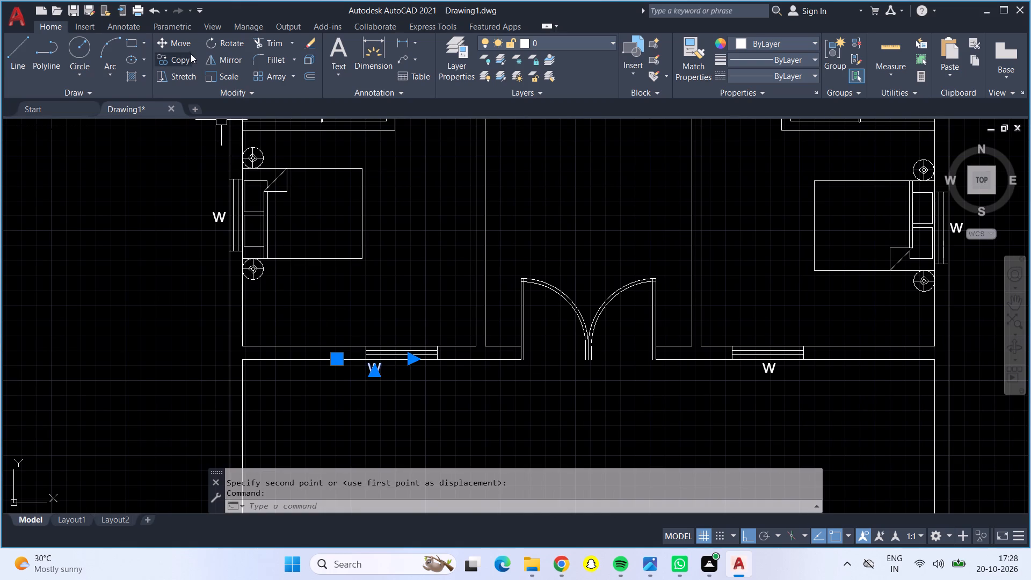
click(190, 45)
scroll(375, 380, up, 2)
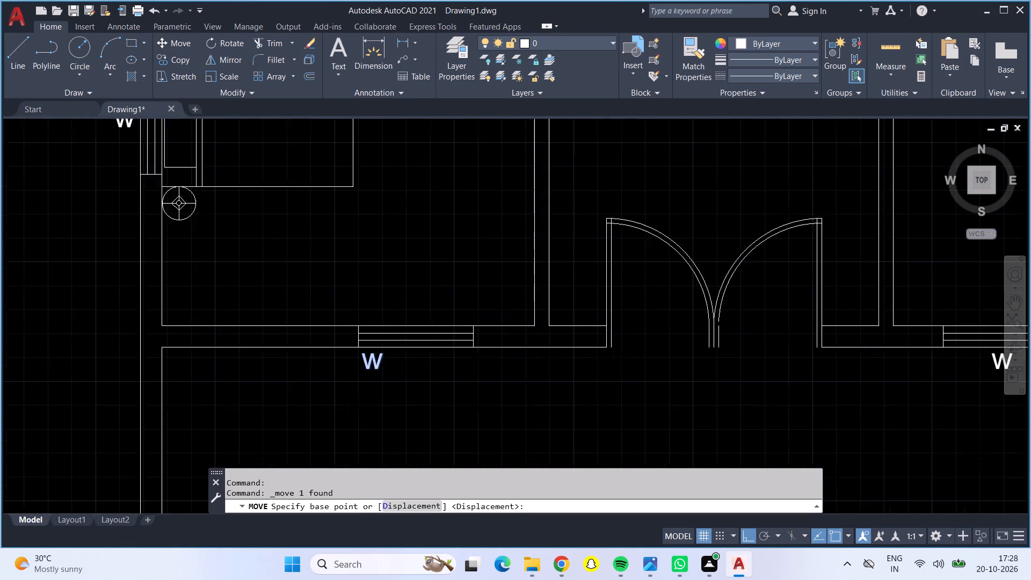
click(374, 356)
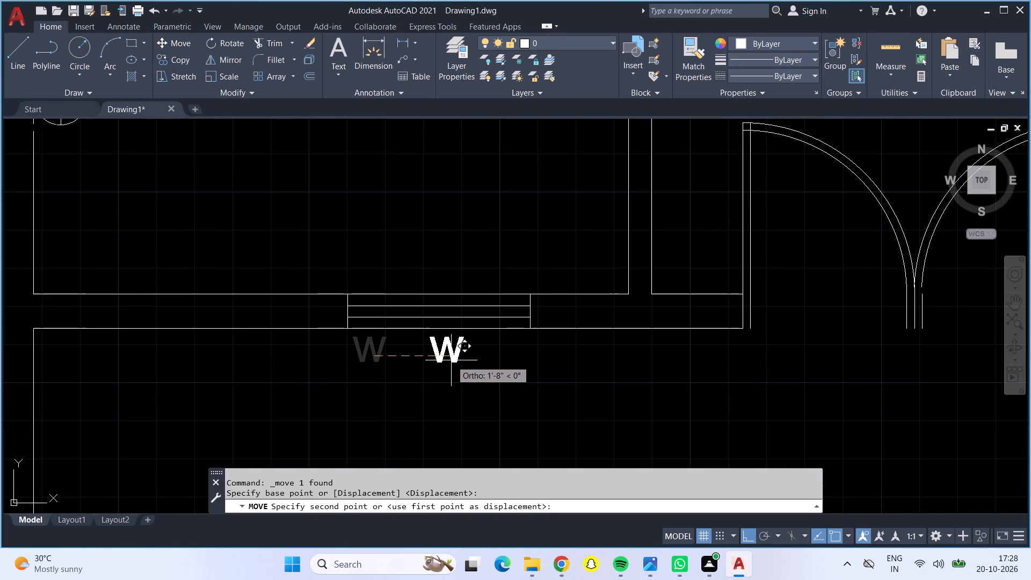
click(451, 360)
scroll(453, 367, down, 3)
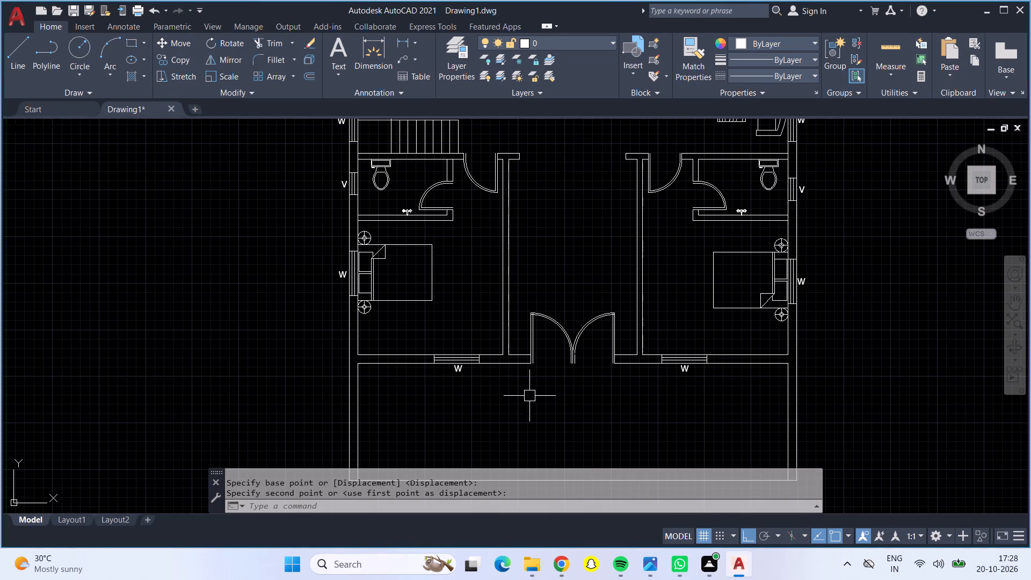
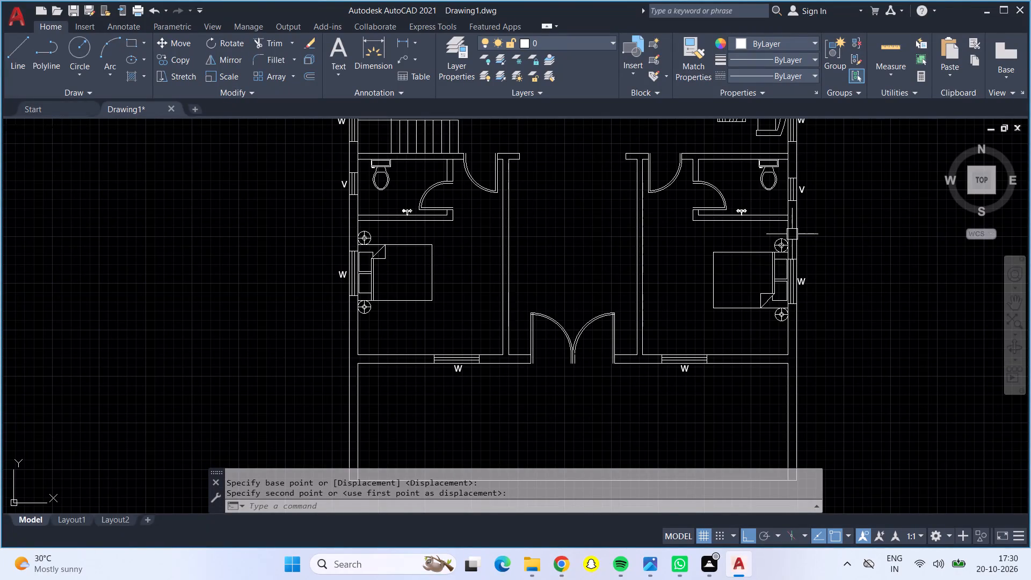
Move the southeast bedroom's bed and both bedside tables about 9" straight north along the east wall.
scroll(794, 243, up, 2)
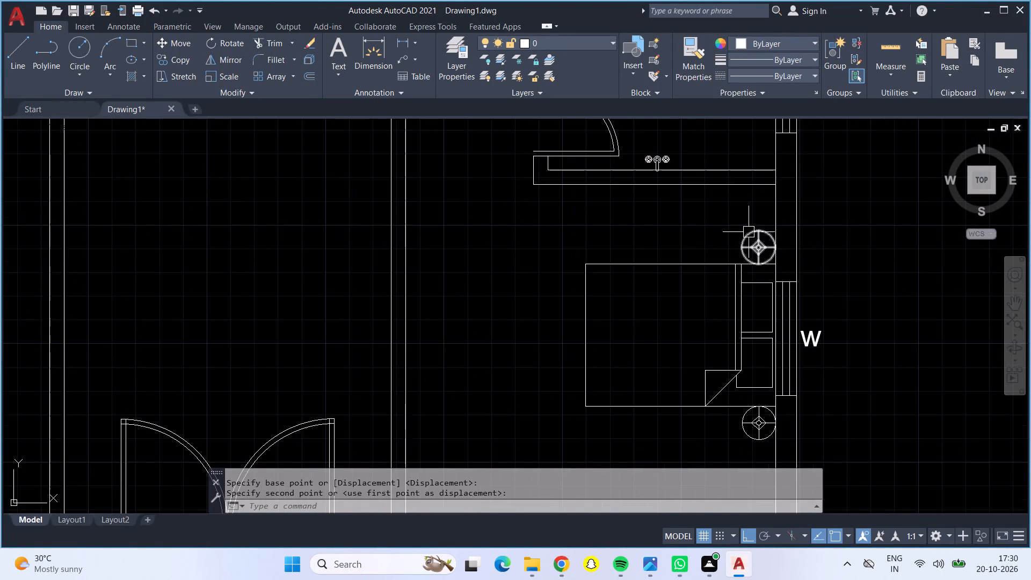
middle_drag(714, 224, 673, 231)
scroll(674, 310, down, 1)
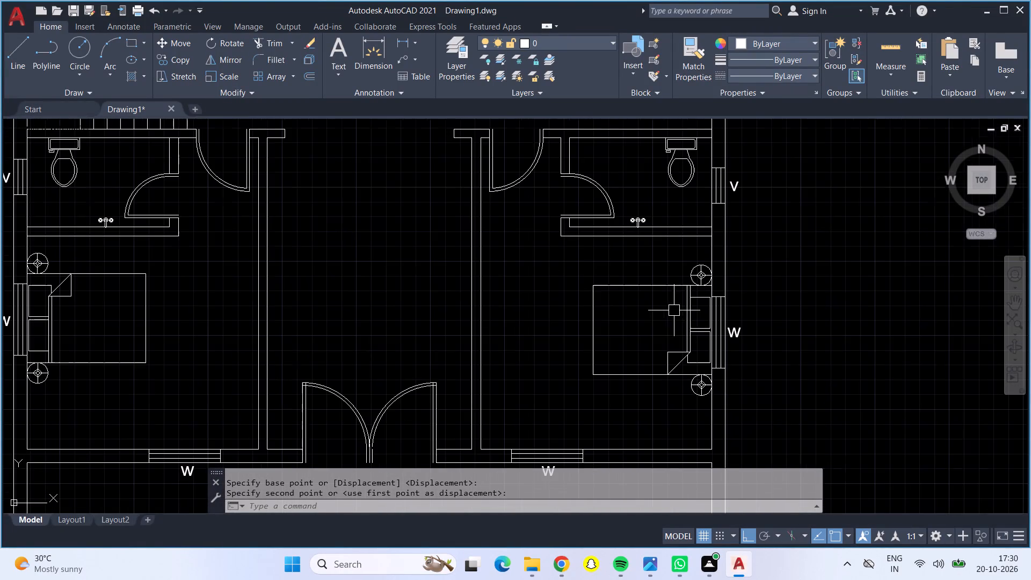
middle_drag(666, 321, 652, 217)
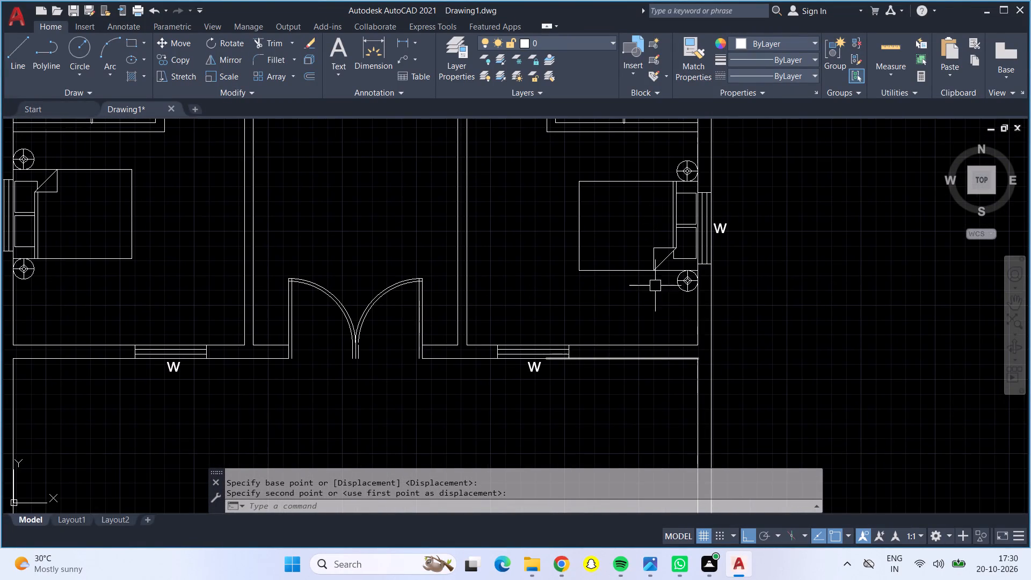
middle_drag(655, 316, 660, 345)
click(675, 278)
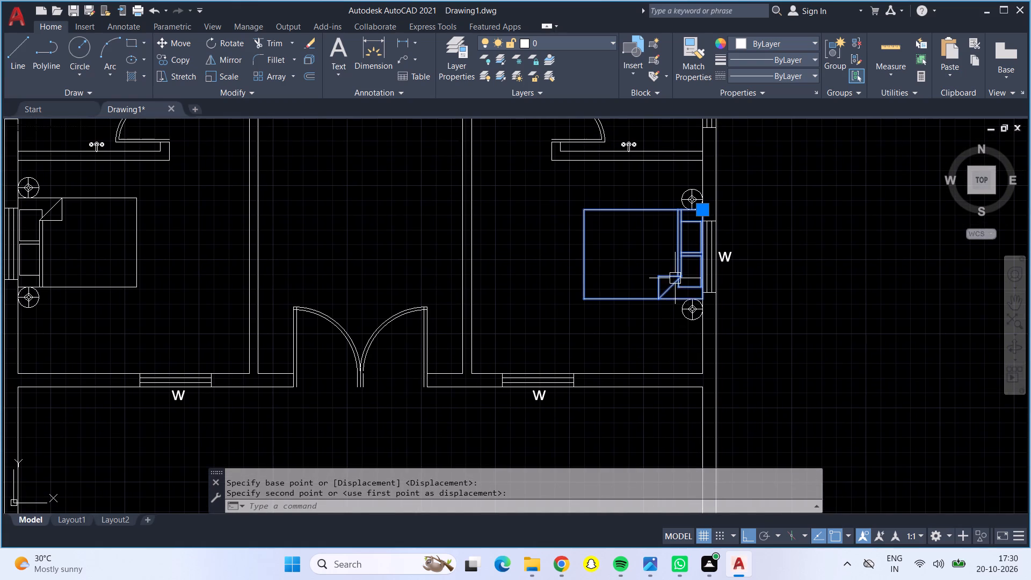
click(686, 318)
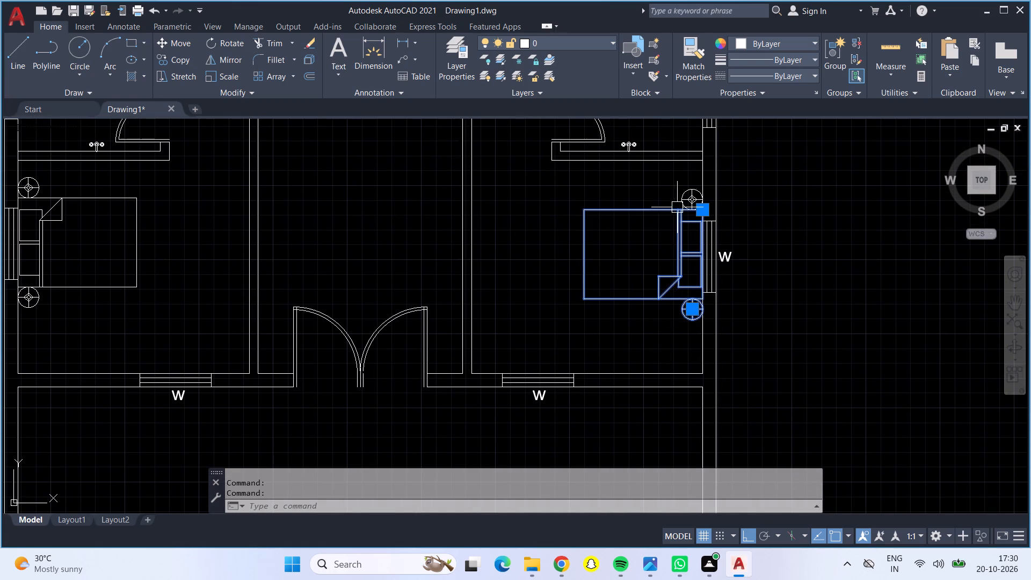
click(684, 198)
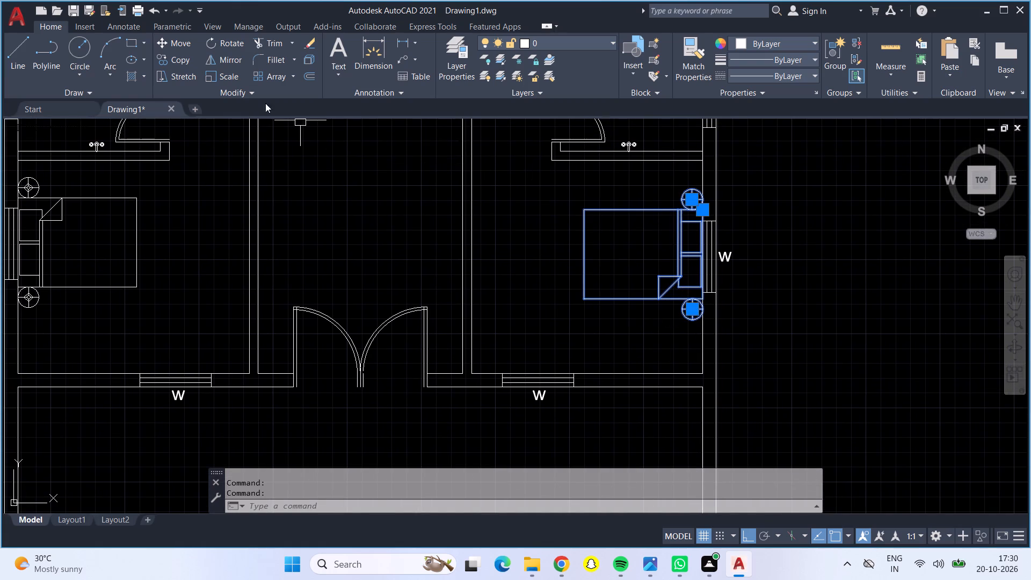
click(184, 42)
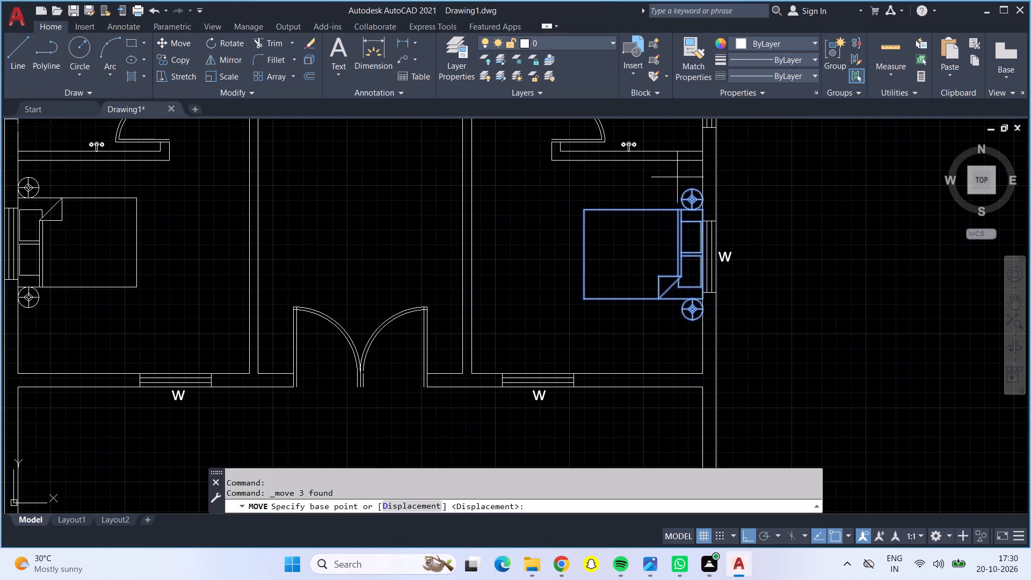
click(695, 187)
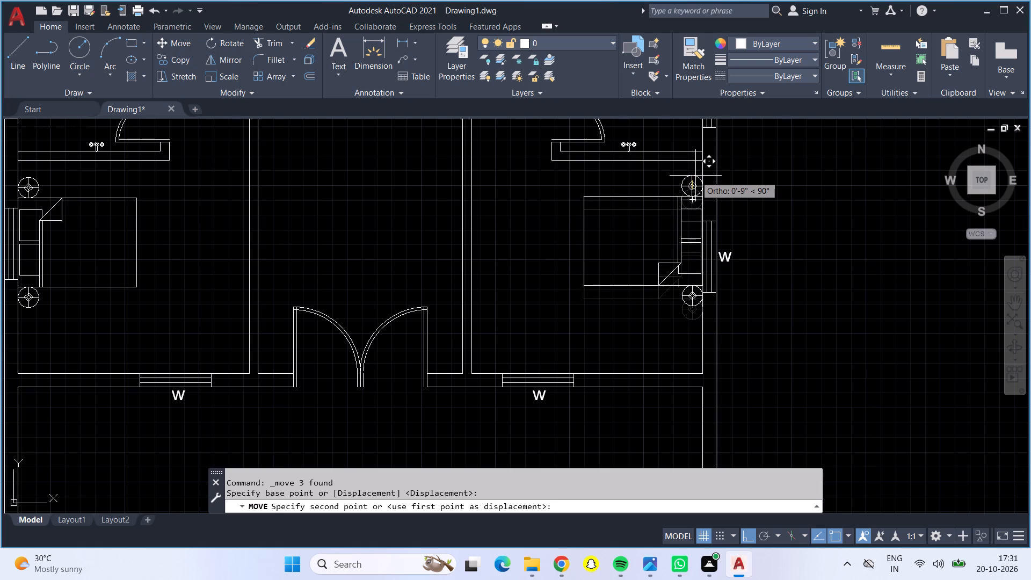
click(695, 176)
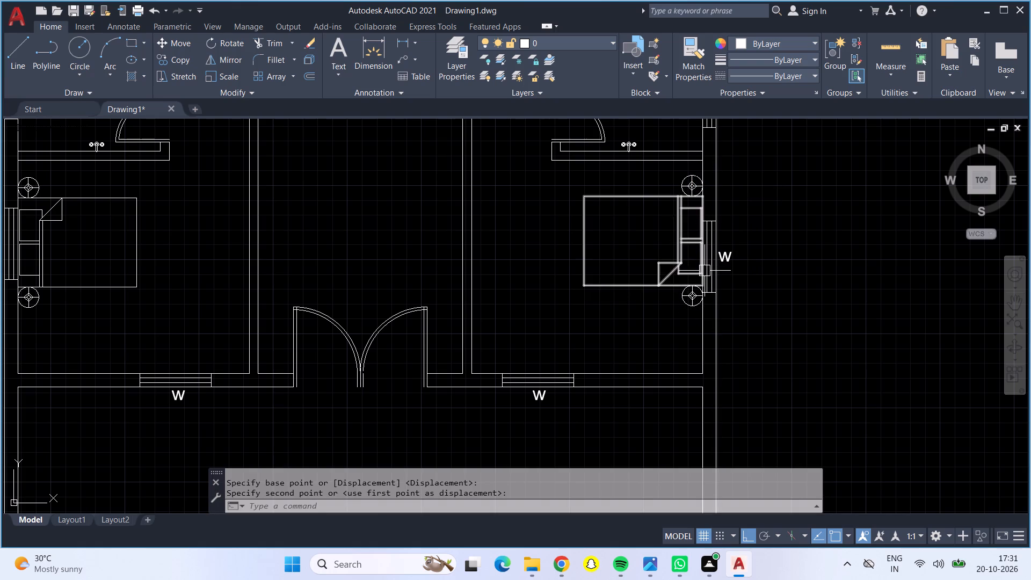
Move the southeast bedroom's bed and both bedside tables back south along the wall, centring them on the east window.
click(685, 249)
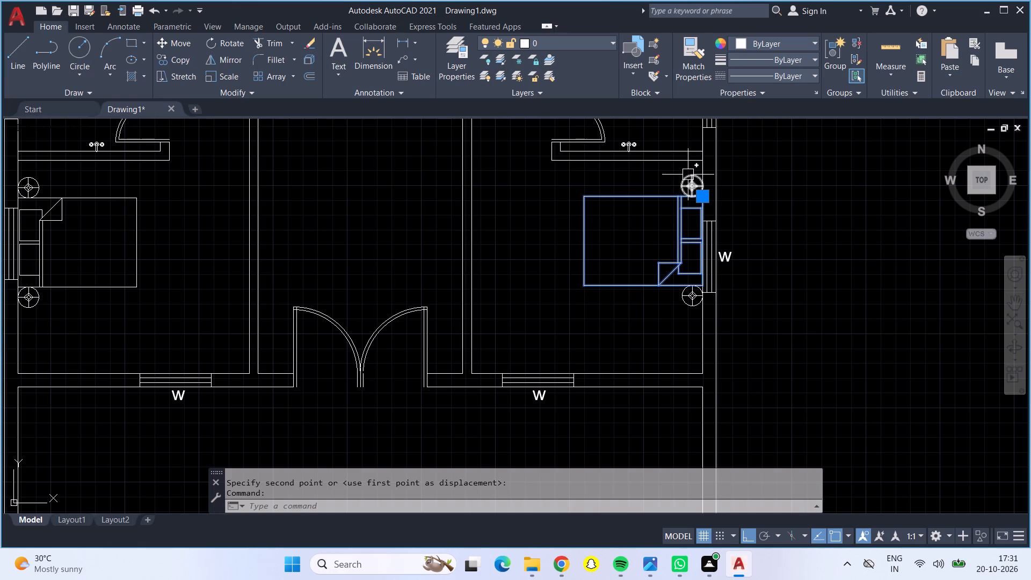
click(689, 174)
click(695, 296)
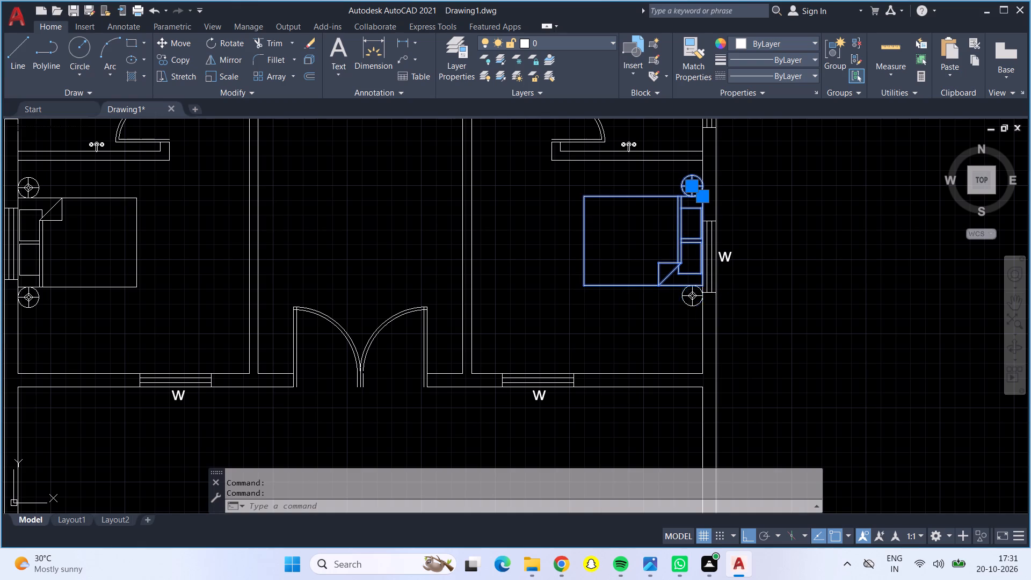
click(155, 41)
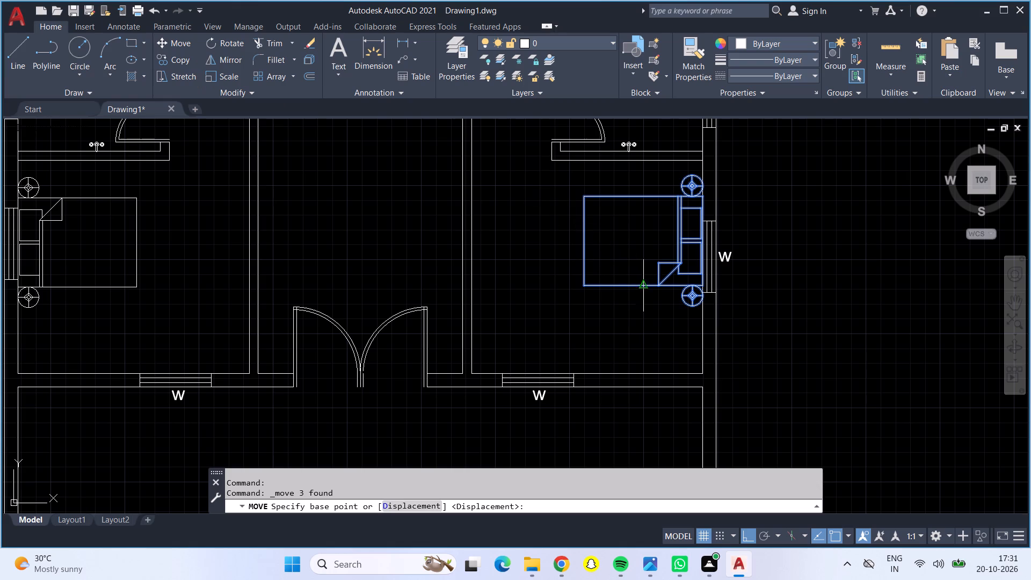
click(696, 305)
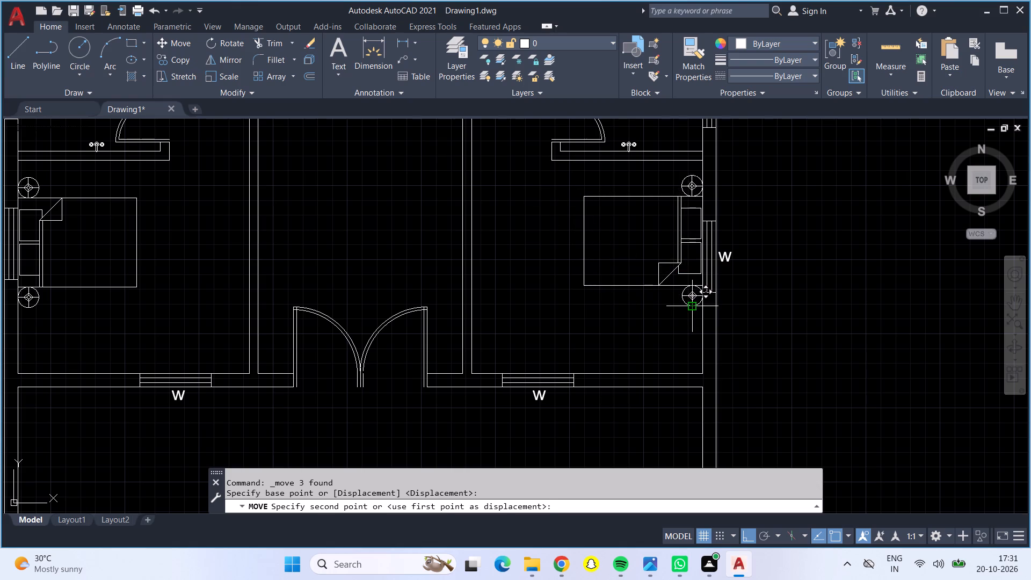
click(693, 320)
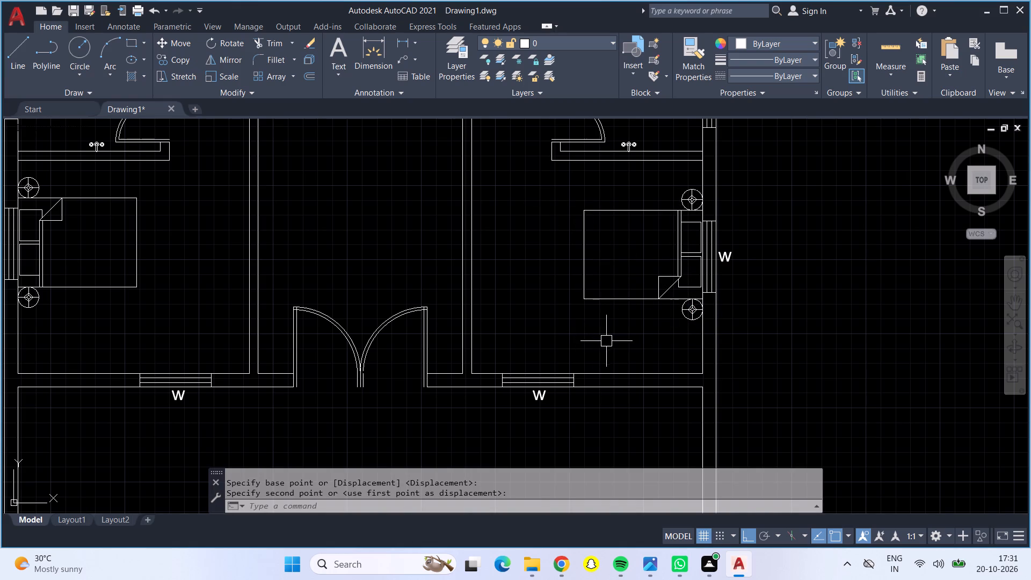
Draw a short vertical line bridging the gap below the inner arc of the double entrance door's east leaf.
click(18, 46)
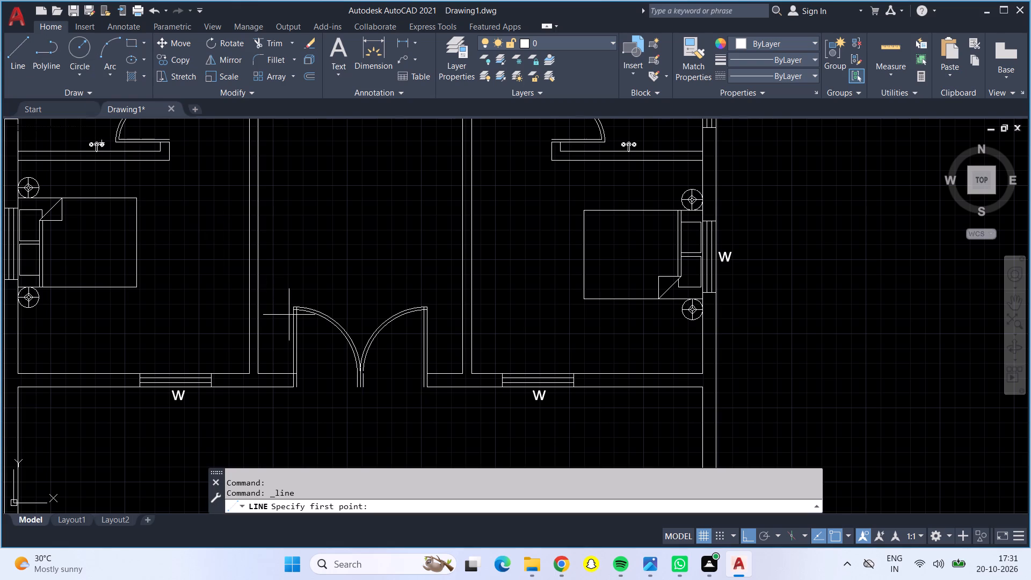
scroll(355, 367, up, 3)
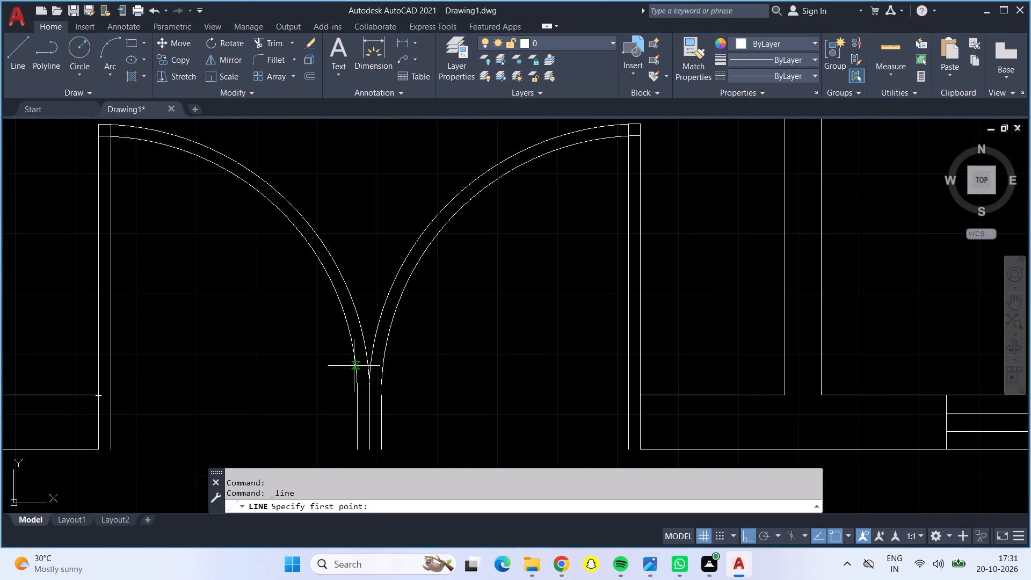
scroll(373, 383, up, 1)
scroll(373, 383, down, 1)
click(382, 385)
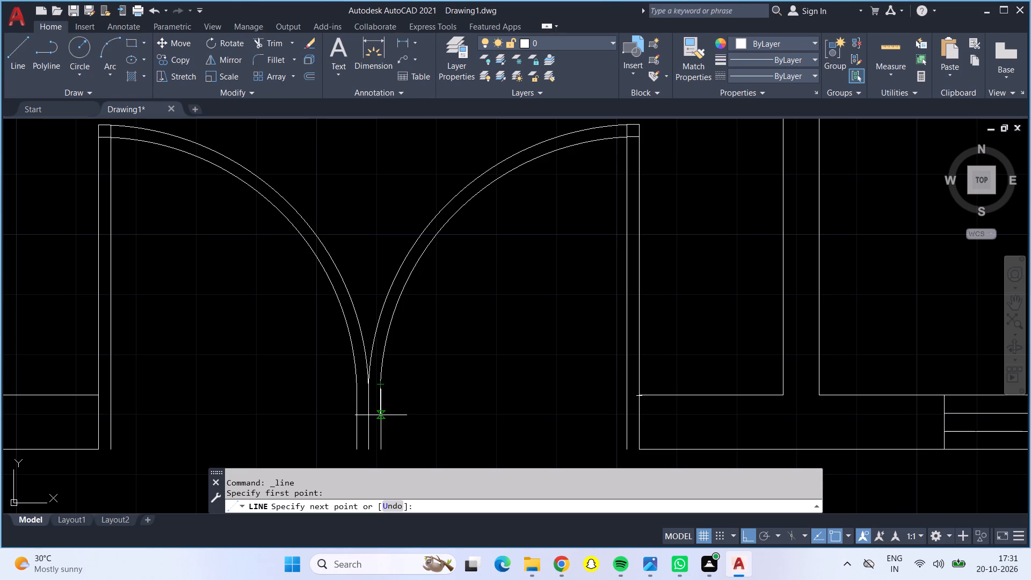
drag(381, 415, 372, 403)
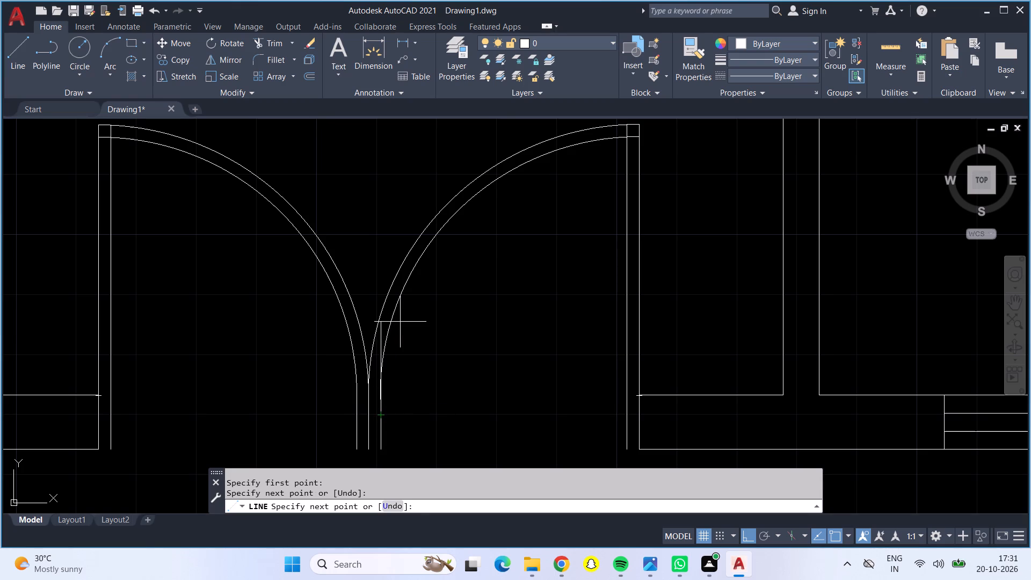
key(Return)
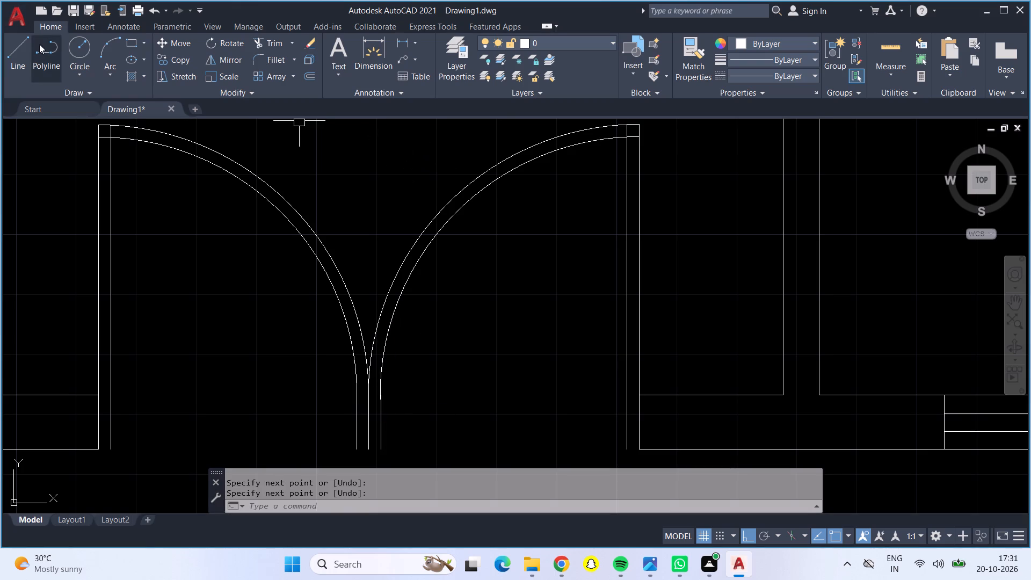
Trim the overlapping line and arc ends at the north corner of the entrance door's east leaf.
click(268, 44)
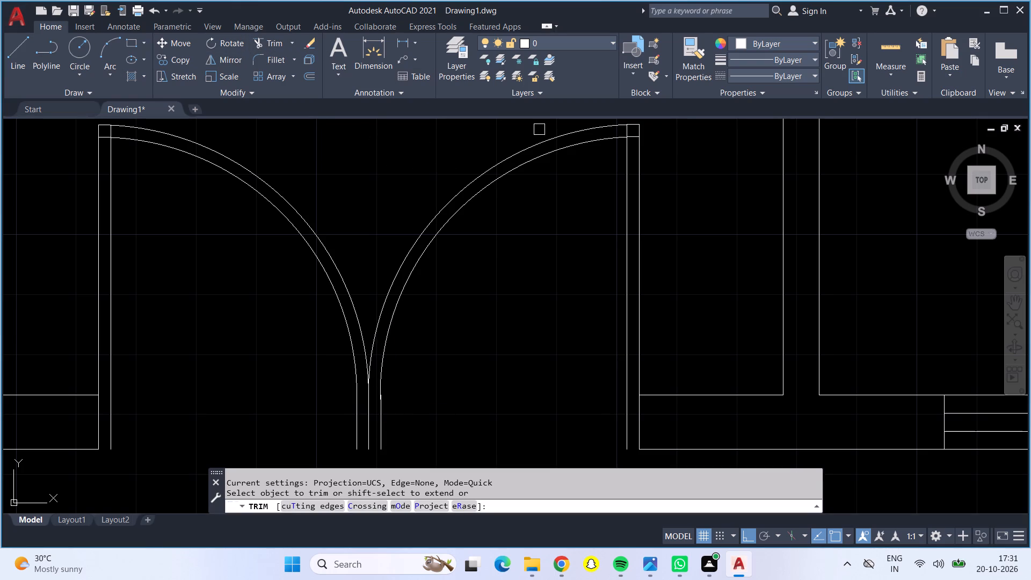
scroll(635, 128, up, 4)
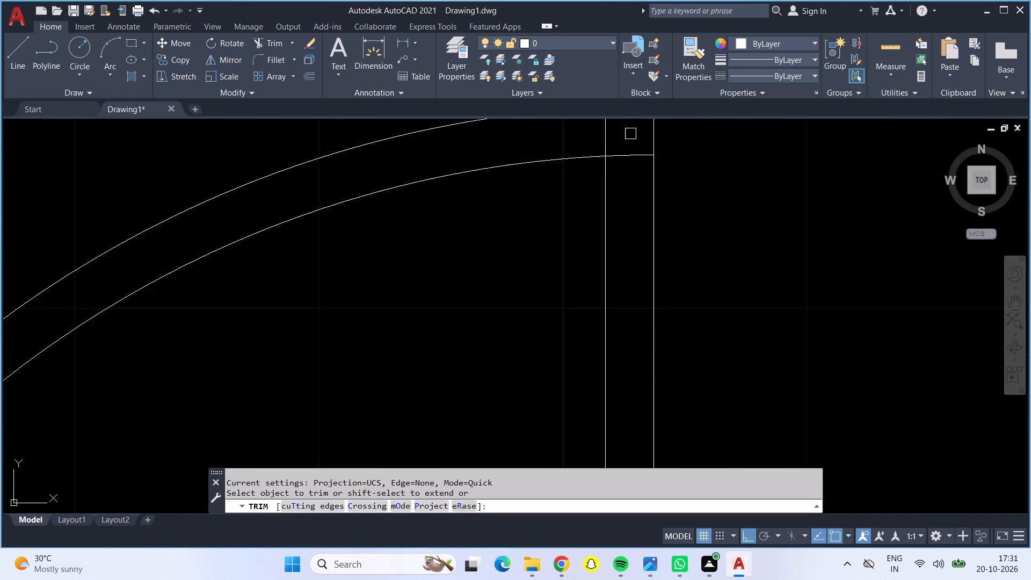
scroll(630, 134, up, 1)
drag(584, 143, 593, 146)
drag(611, 166, 620, 182)
scroll(620, 182, down, 1)
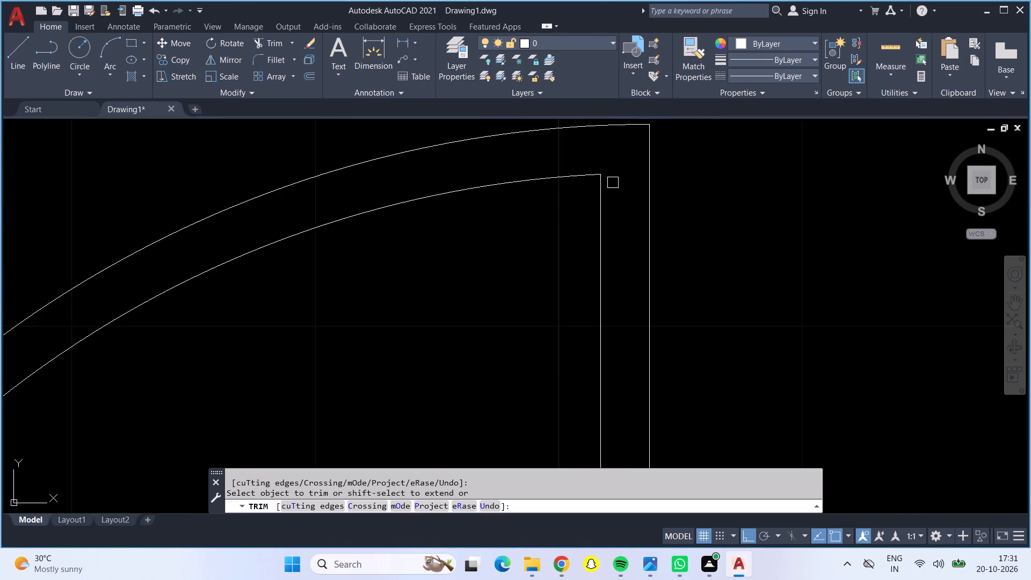
Trim the overlapping line and arc ends at the north corner of the entrance door's west leaf.
scroll(560, 230, down, 3)
middle_drag(201, 380, 295, 244)
scroll(284, 285, down, 1)
middle_drag(284, 285, 319, 341)
middle_click(320, 343)
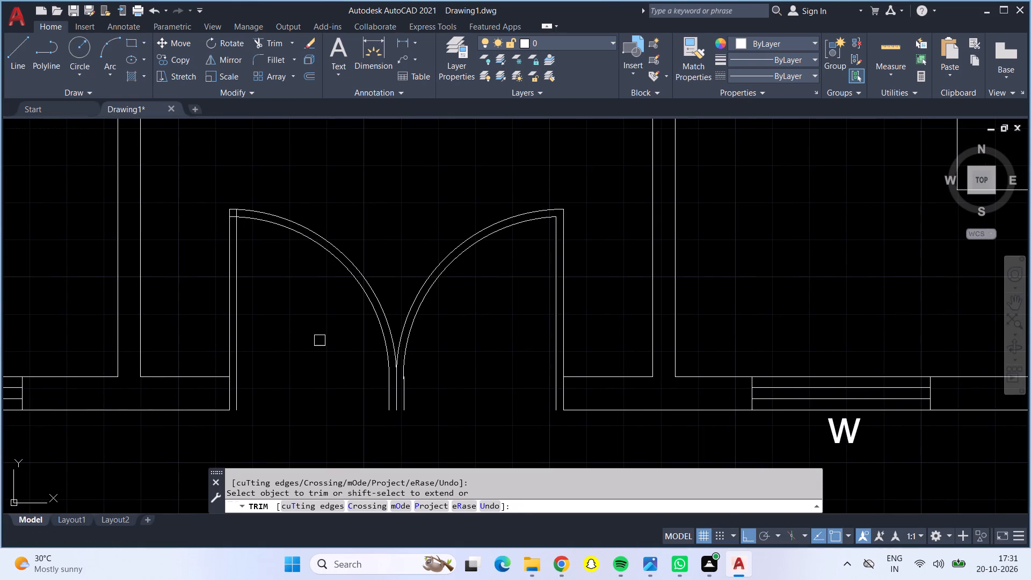
scroll(233, 214, up, 3)
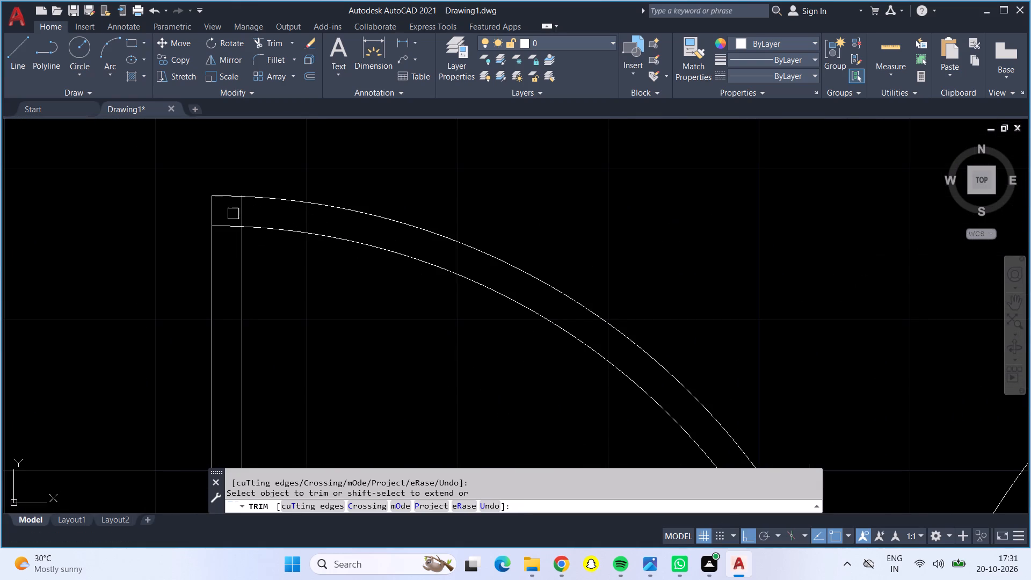
click(234, 222)
click(238, 218)
scroll(298, 291, down, 2)
scroll(321, 364, down, 1)
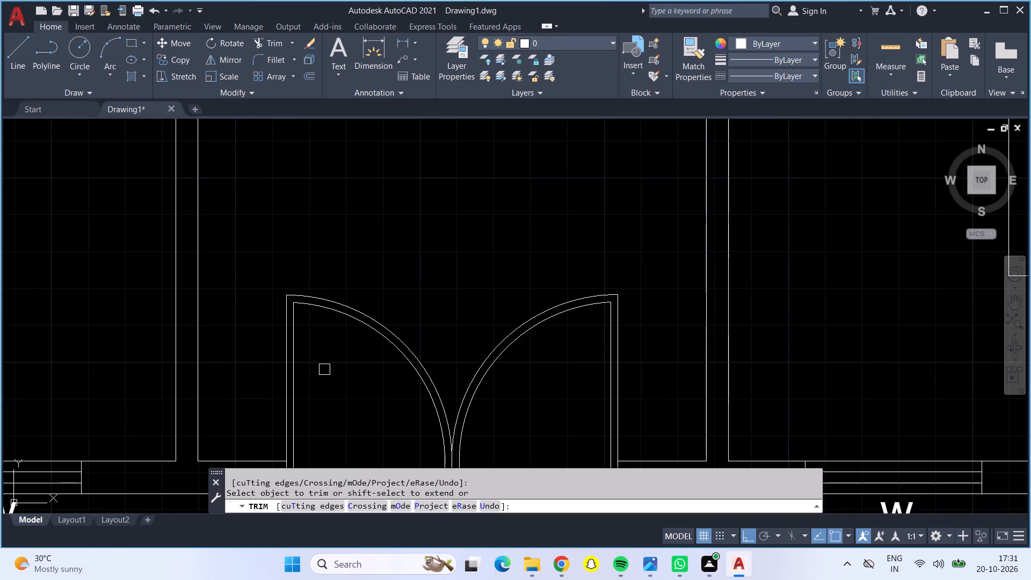
middle_drag(324, 369, 316, 237)
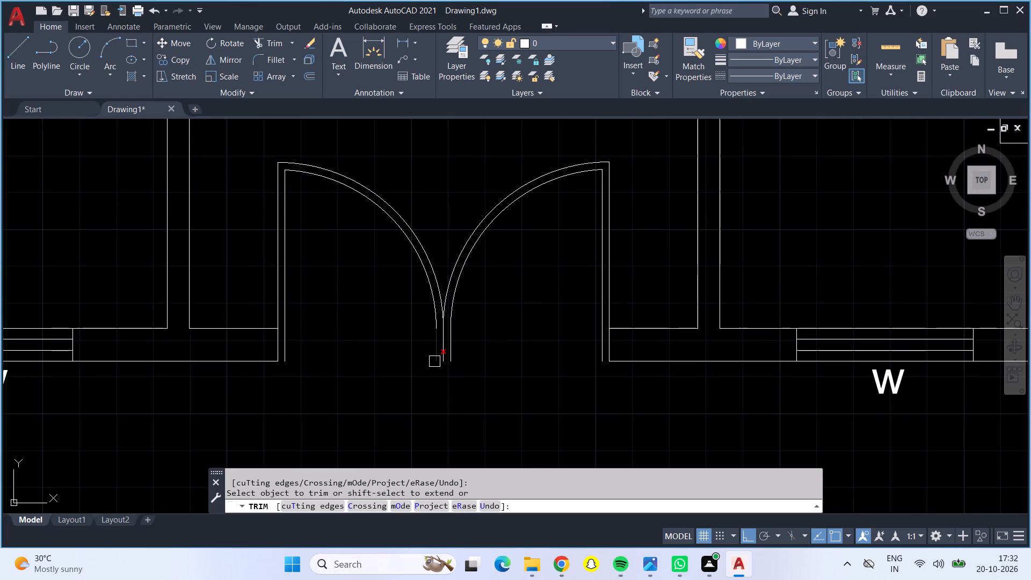
scroll(438, 343, up, 4)
scroll(438, 343, down, 2)
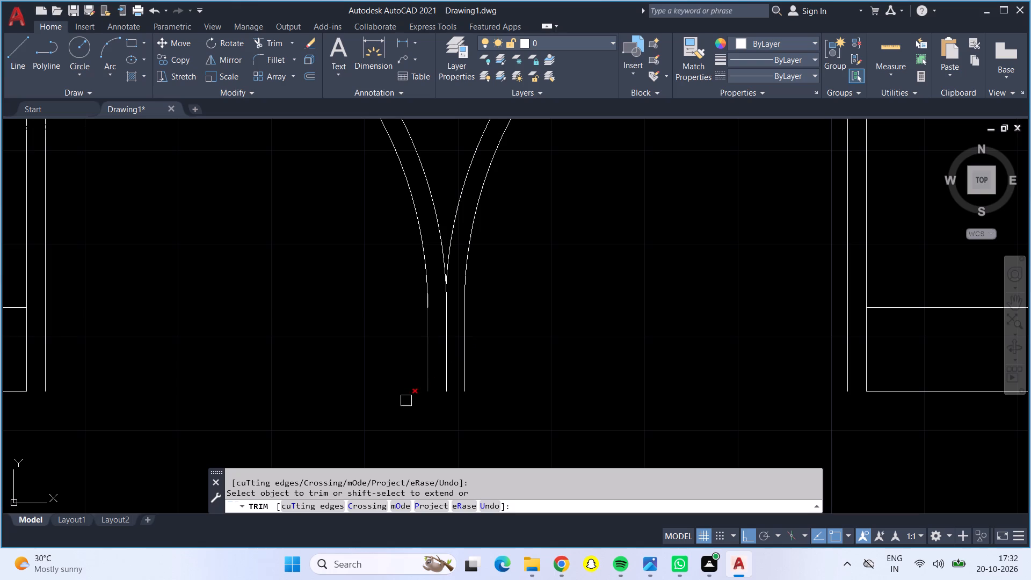
key(Return)
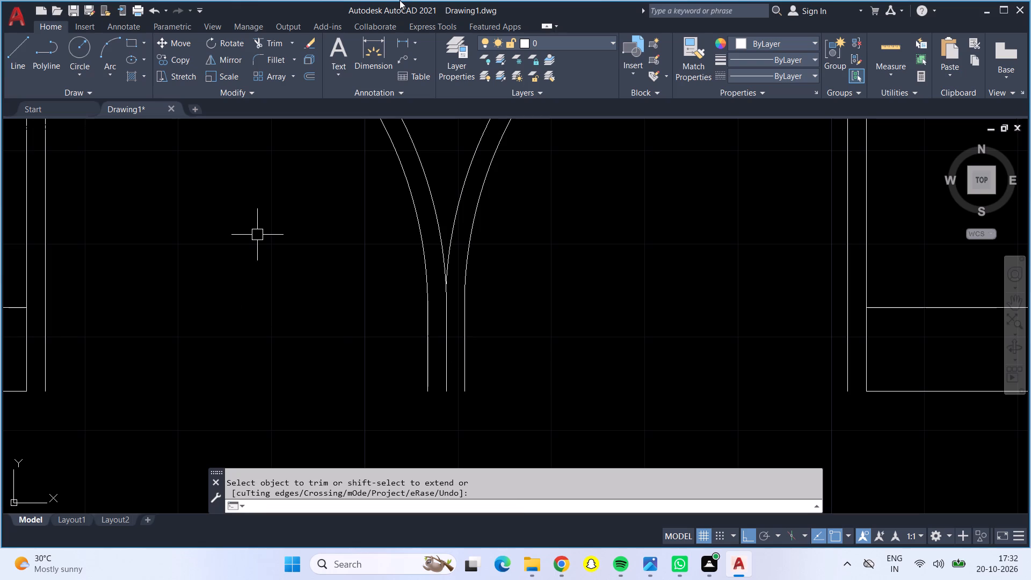
Draw a horizontal line joining the south ends of the three vertical lines where the entrance door leaves meet.
click(9, 40)
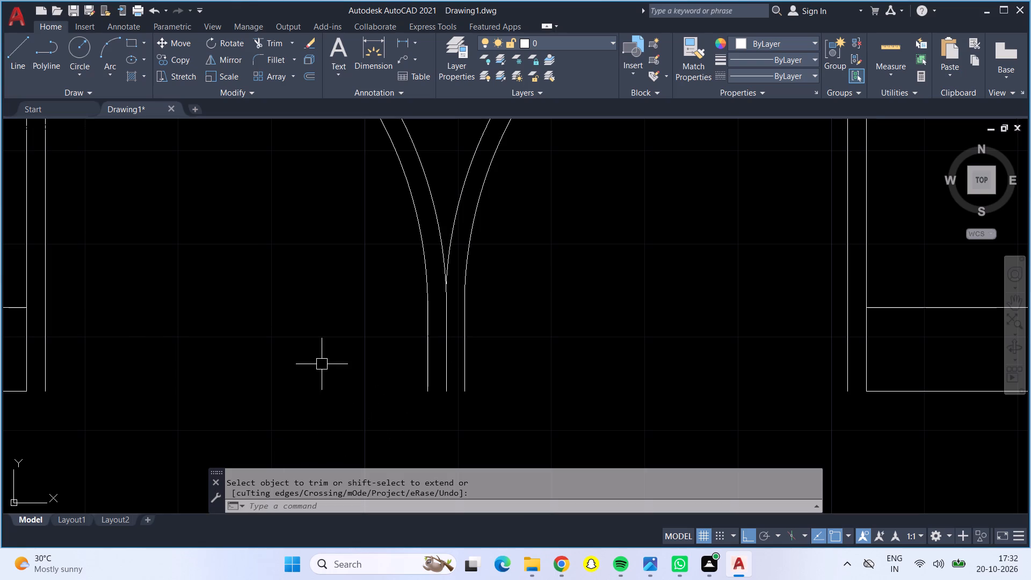
click(9, 44)
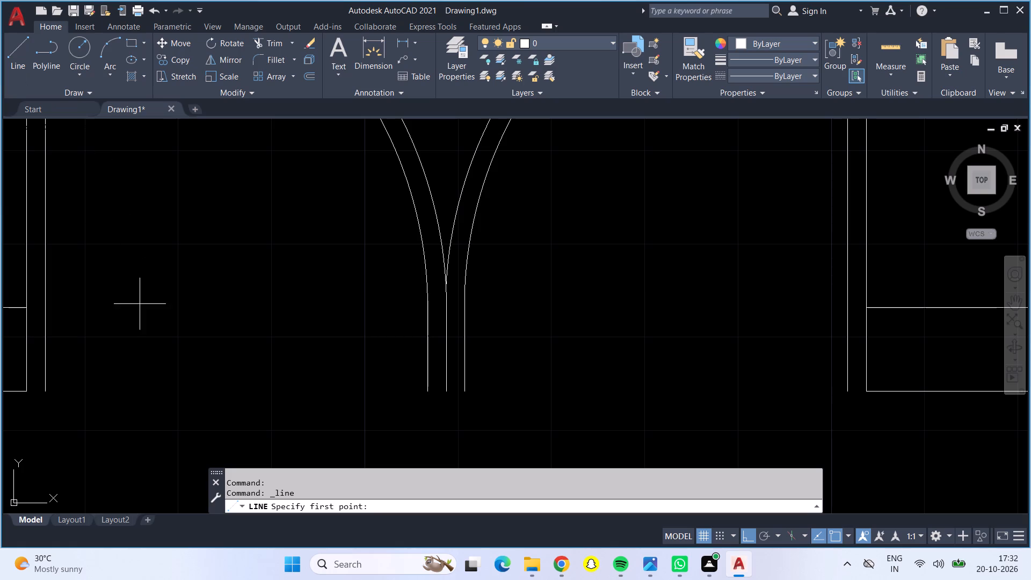
click(428, 390)
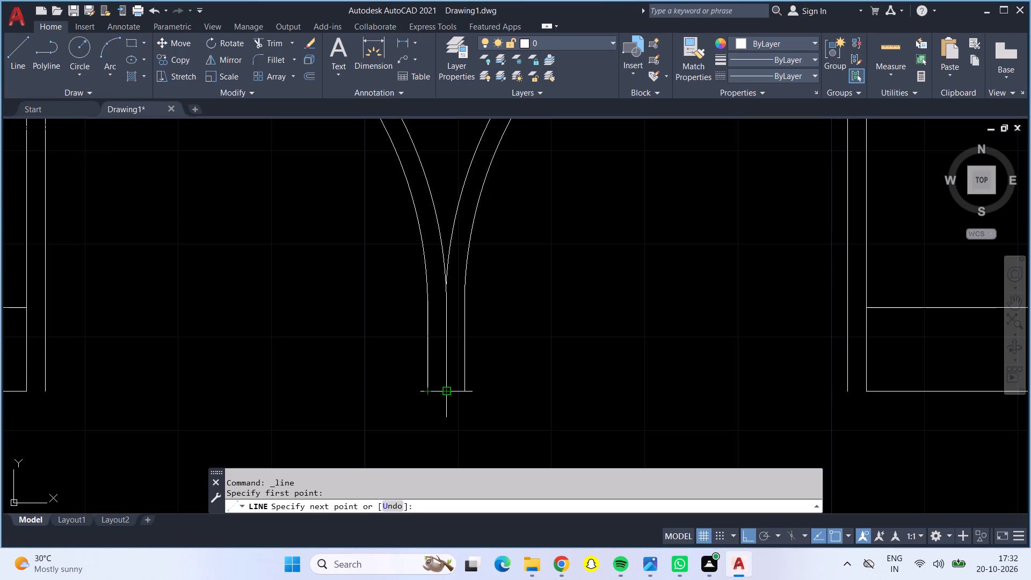
click(445, 391)
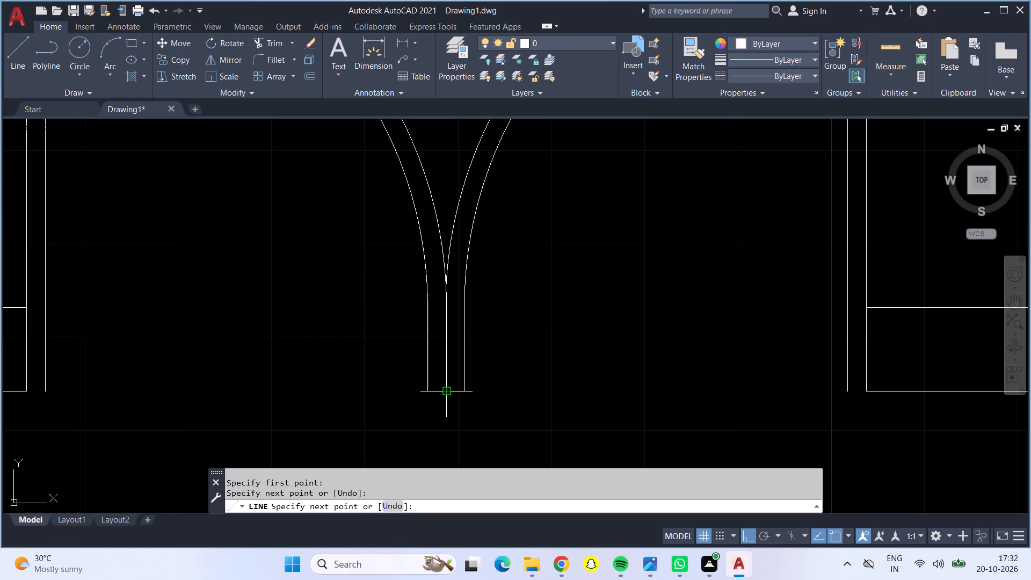
click(467, 395)
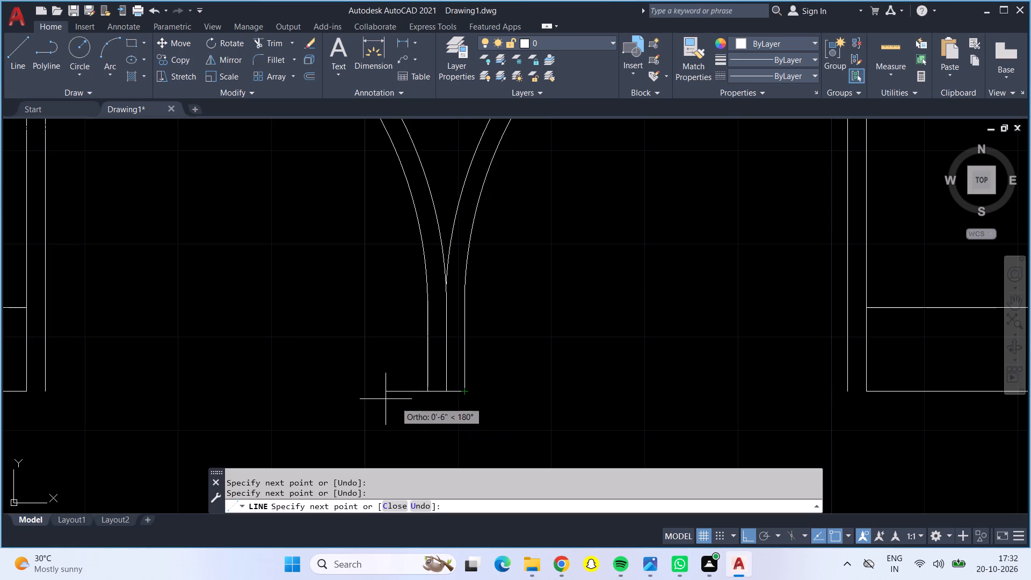
key(Return)
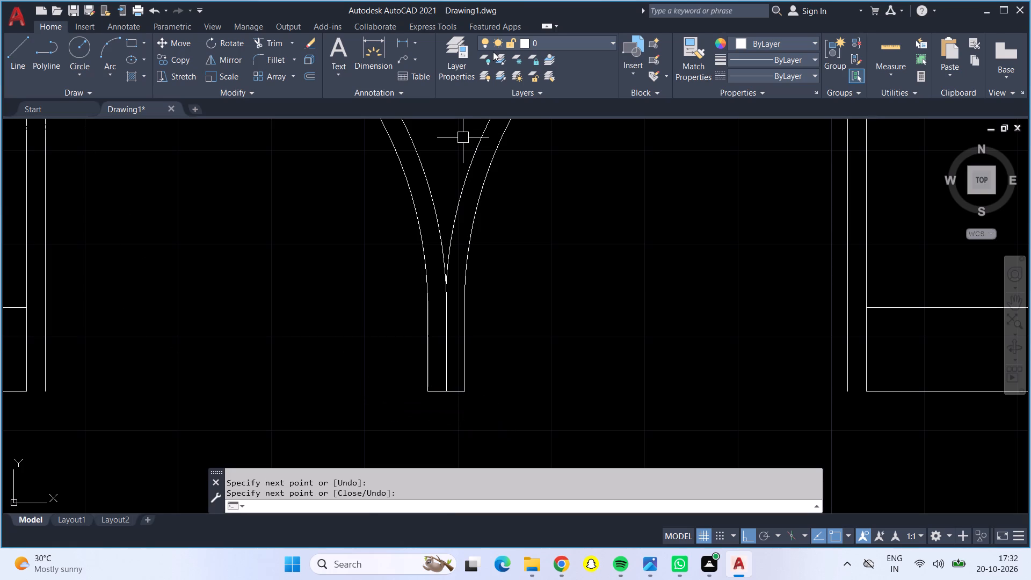
Inspect the linework where the double entrance door's two leaves meet, checking the arcs and vertical lines at close range.
scroll(502, 67, down, 3)
scroll(546, 199, down, 3)
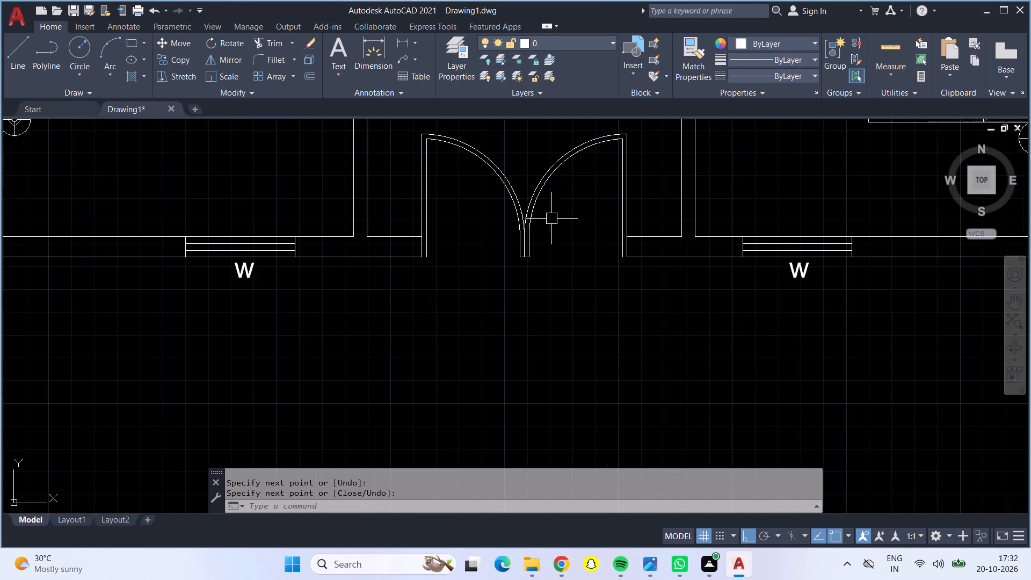
middle_drag(570, 223, 520, 339)
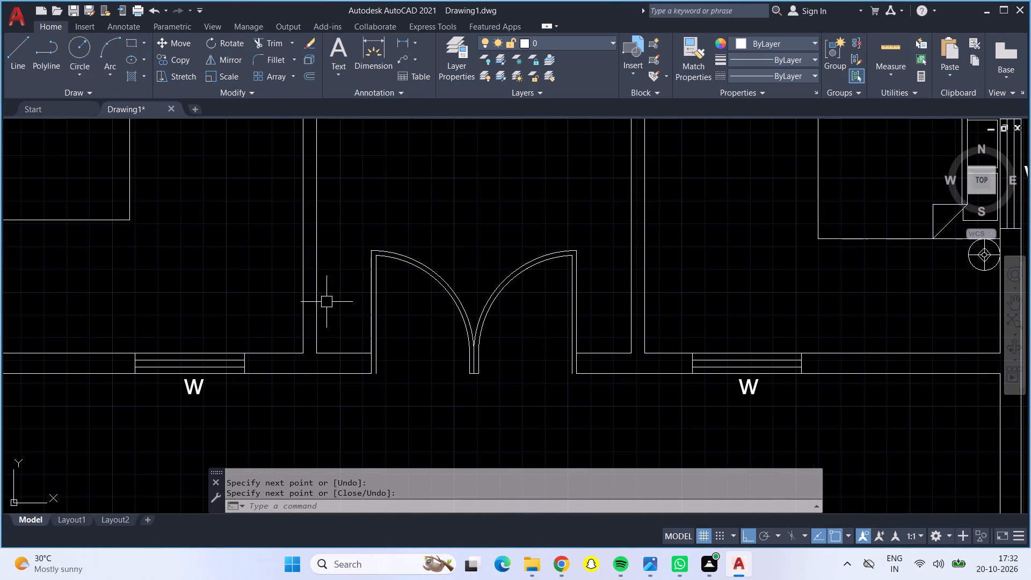
scroll(483, 373, up, 2)
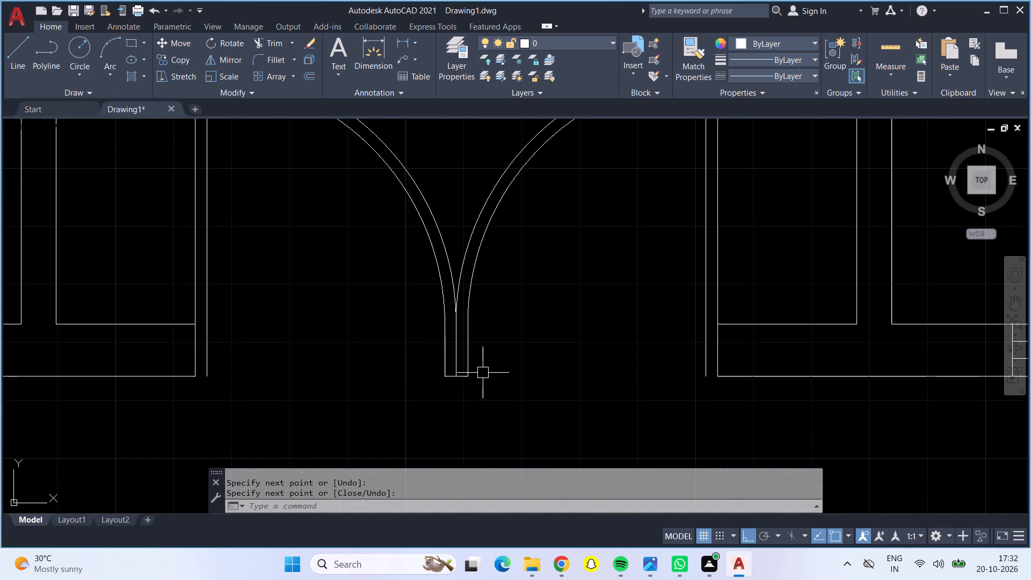
scroll(483, 373, down, 1)
middle_drag(550, 340, 550, 351)
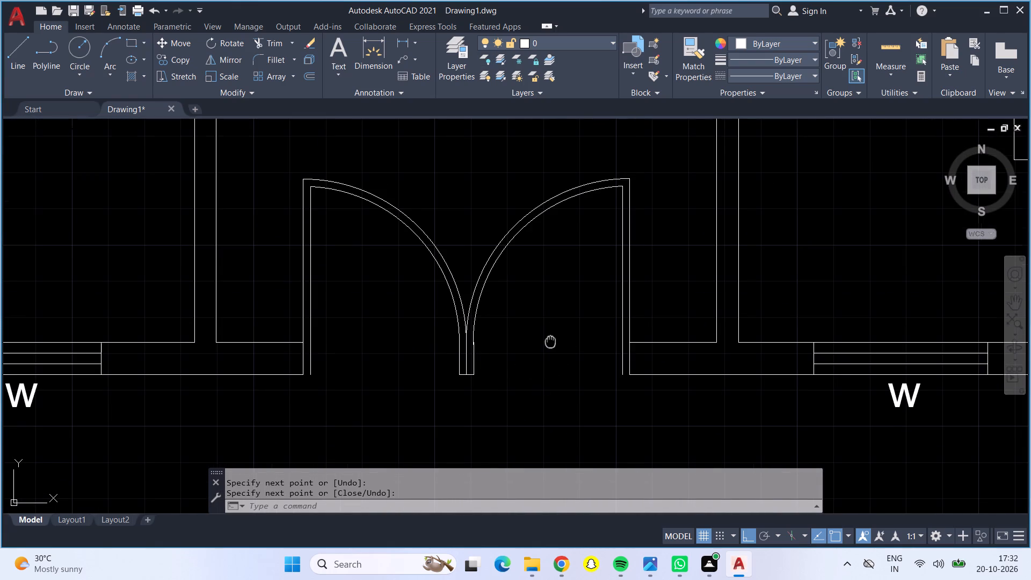
middle_drag(550, 351, 565, 414)
scroll(560, 370, down, 2)
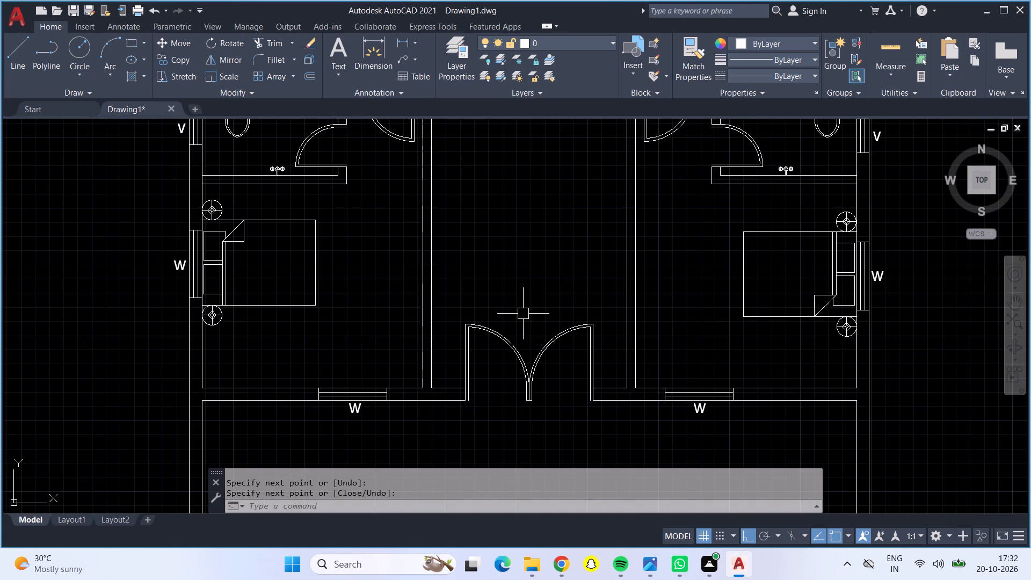
scroll(528, 374, up, 4)
scroll(528, 373, down, 1)
scroll(528, 373, up, 1)
scroll(534, 391, down, 1)
scroll(535, 410, up, 3)
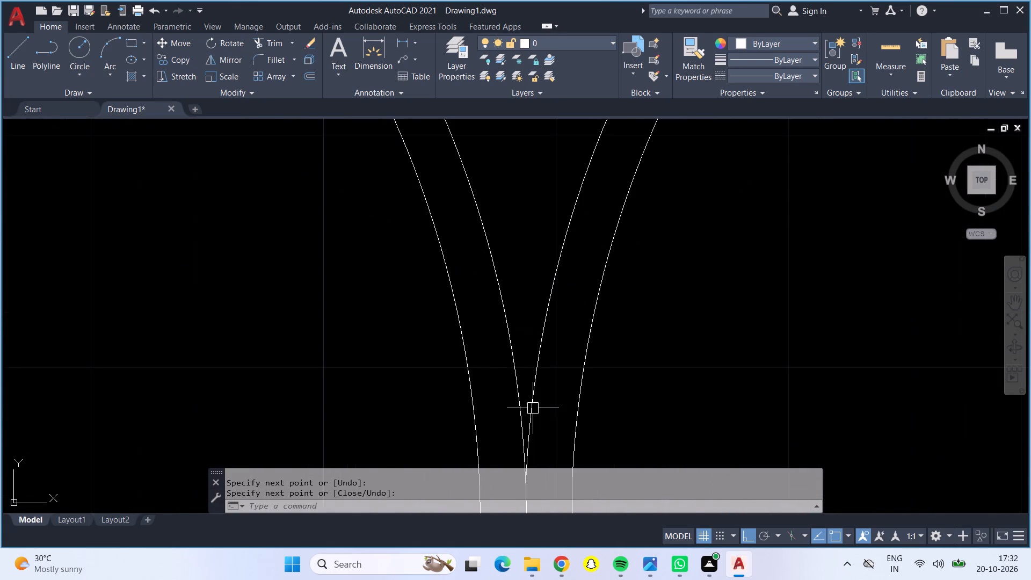
scroll(533, 408, up, 2)
scroll(513, 369, down, 1)
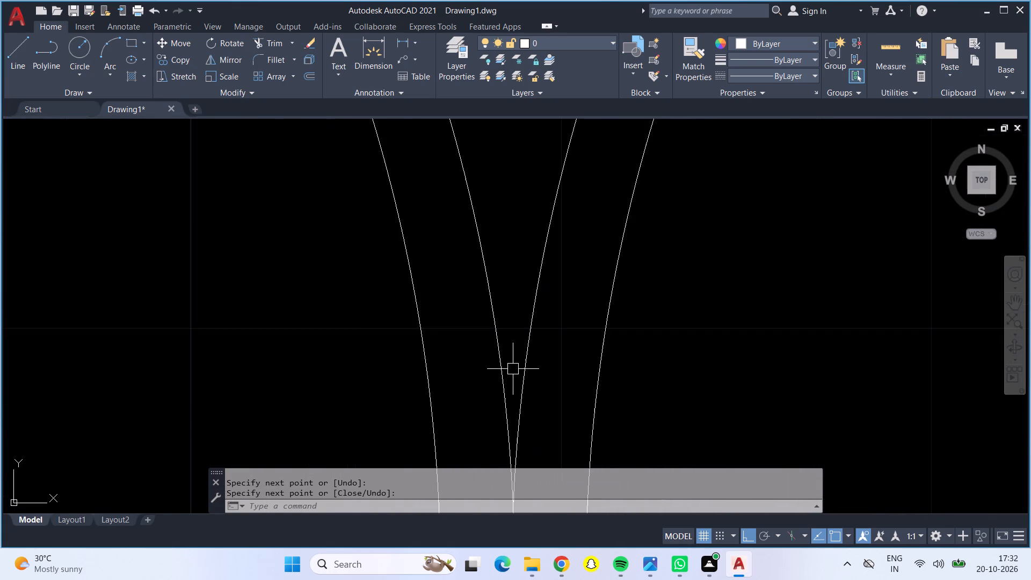
scroll(512, 365, down, 1)
scroll(512, 365, up, 2)
scroll(539, 375, down, 1)
scroll(520, 365, up, 1)
scroll(520, 365, down, 1)
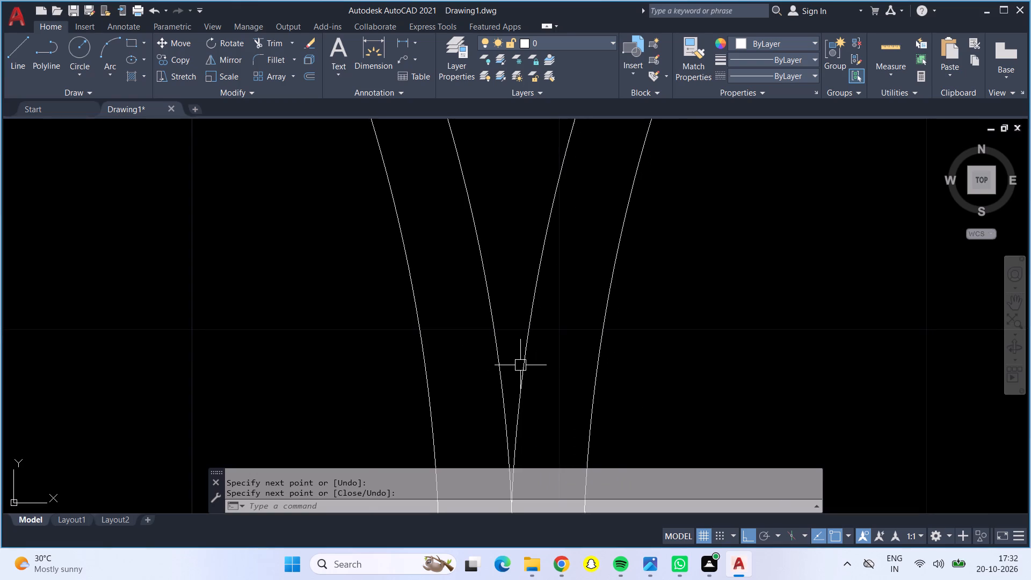
scroll(519, 353, up, 5)
scroll(506, 355, down, 3)
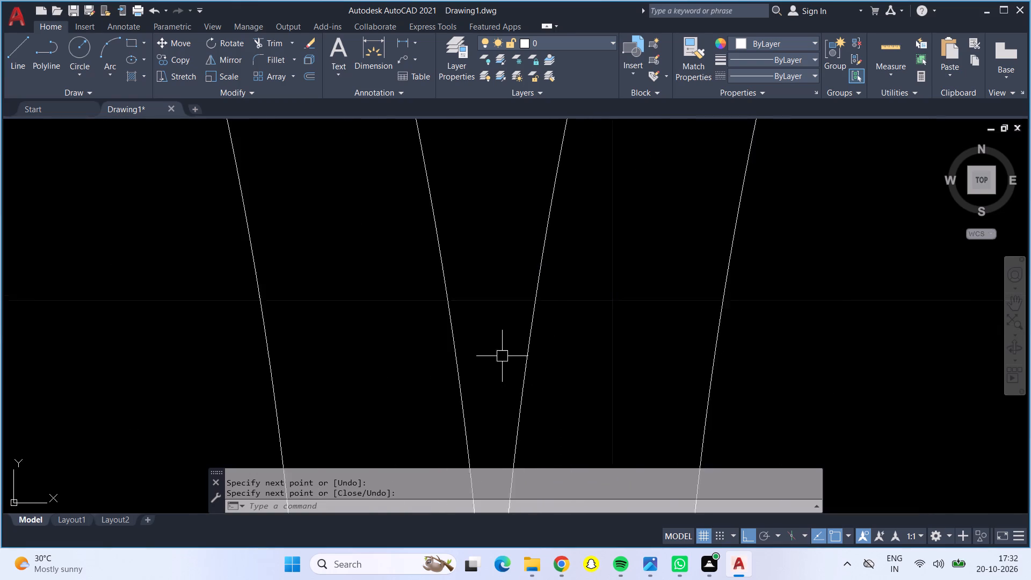
scroll(502, 356, down, 2)
scroll(502, 356, up, 1)
scroll(502, 356, down, 3)
scroll(502, 356, up, 1)
scroll(502, 356, down, 1)
scroll(502, 356, up, 1)
scroll(502, 356, down, 1)
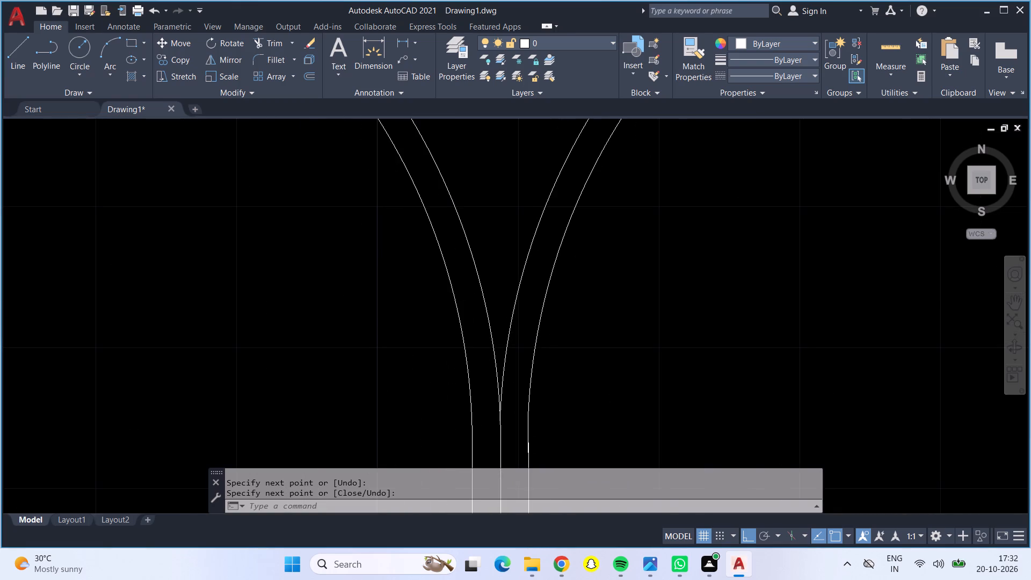
scroll(497, 357, up, 8)
scroll(497, 357, down, 6)
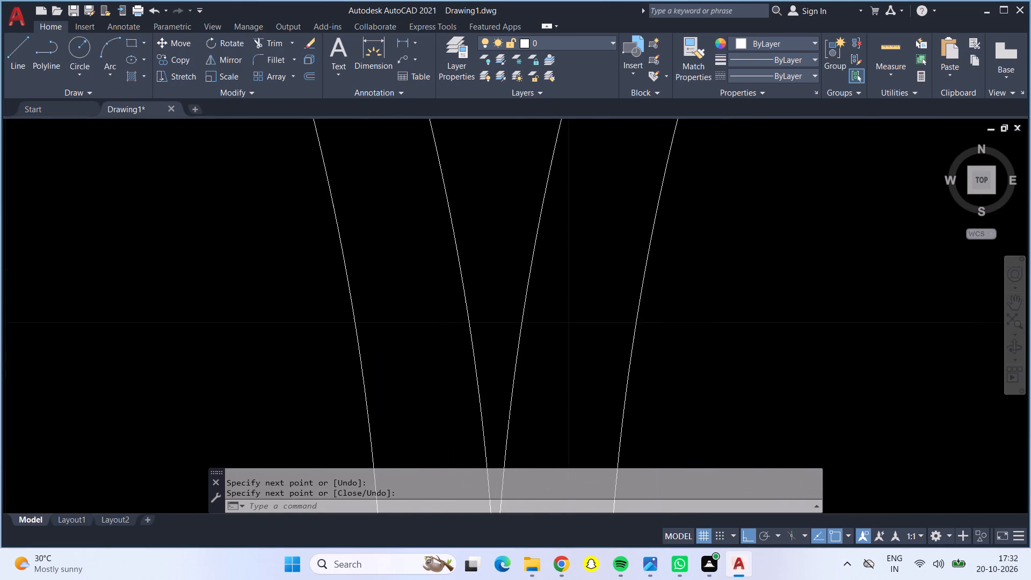
scroll(497, 357, up, 3)
scroll(497, 357, down, 3)
scroll(497, 357, up, 3)
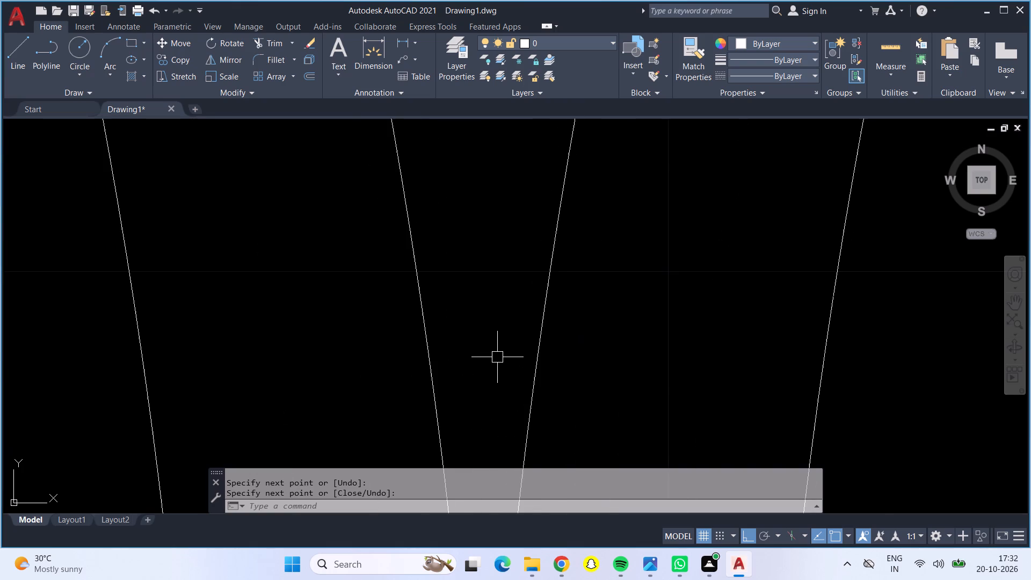
scroll(497, 357, down, 1)
scroll(497, 357, up, 3)
scroll(497, 357, down, 5)
scroll(497, 357, up, 1)
scroll(497, 357, down, 1)
scroll(497, 357, up, 1)
scroll(497, 357, down, 3)
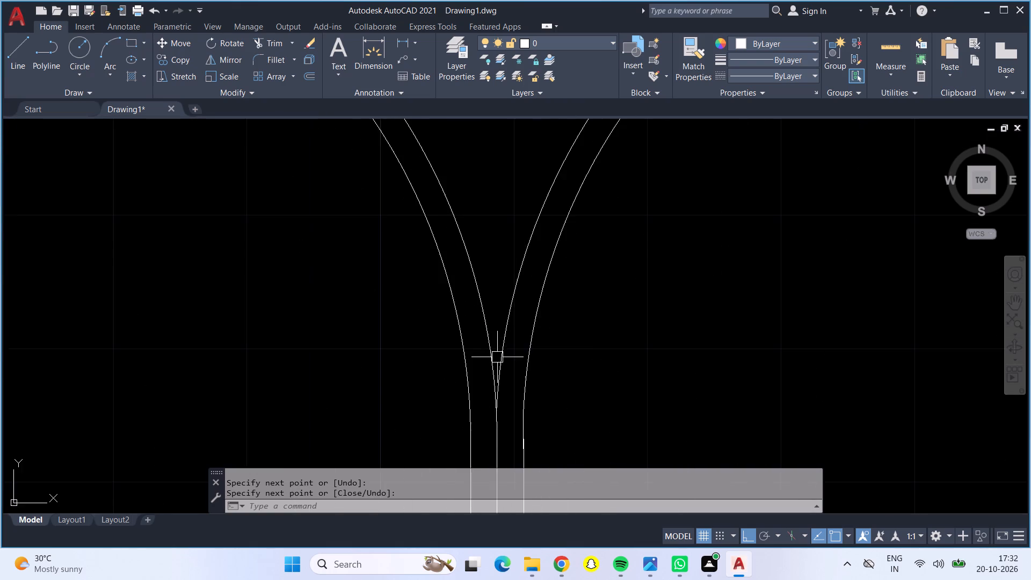
scroll(497, 357, down, 7)
scroll(497, 357, up, 8)
scroll(497, 357, down, 1)
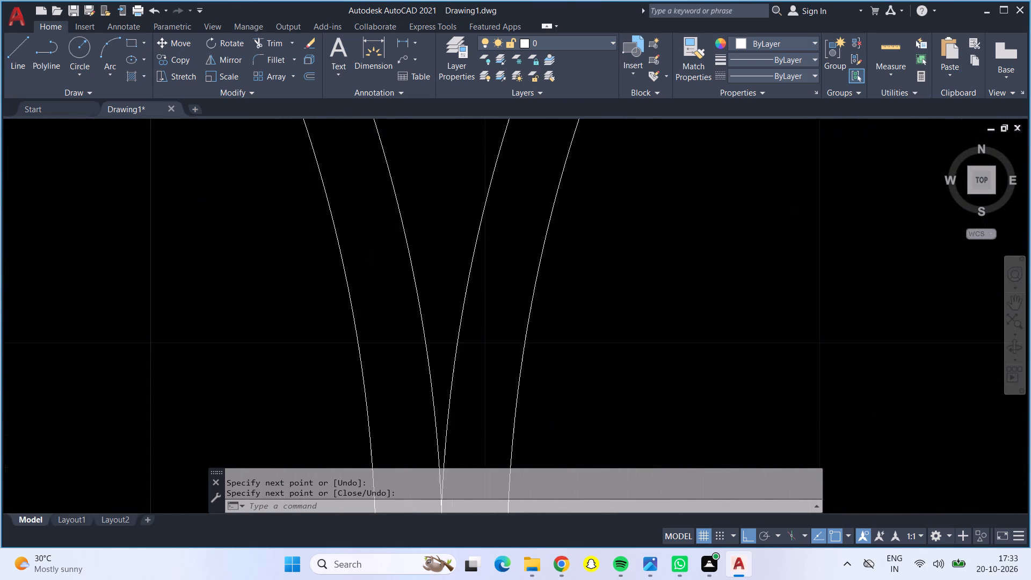
scroll(497, 357, up, 1)
scroll(497, 357, down, 9)
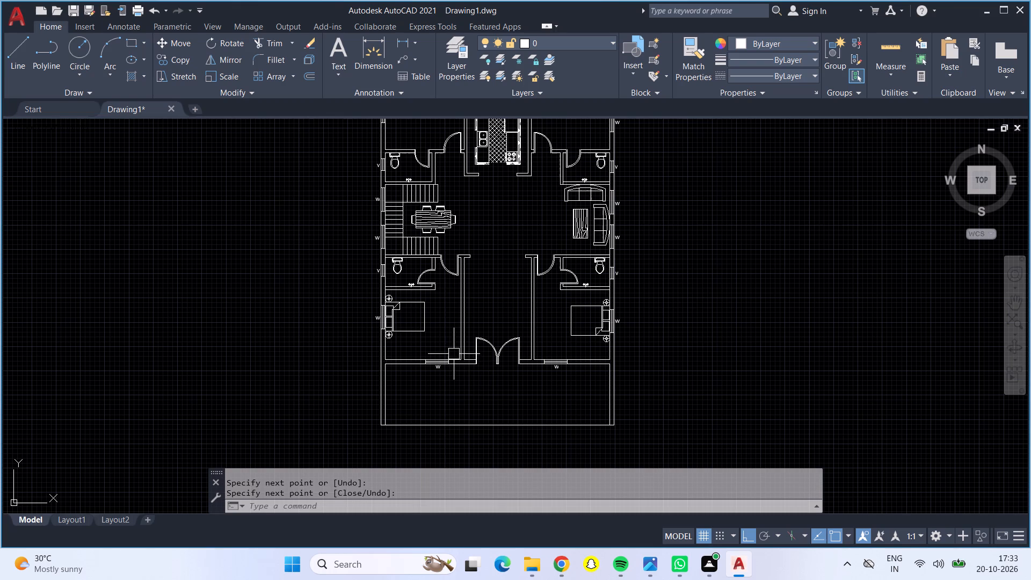
Examine the kitchen, the north bedrooms and the small space north of the kitchen for missing window or ventilator labels.
middle_drag(501, 277, 503, 287)
middle_drag(503, 287, 502, 408)
scroll(500, 300, up, 2)
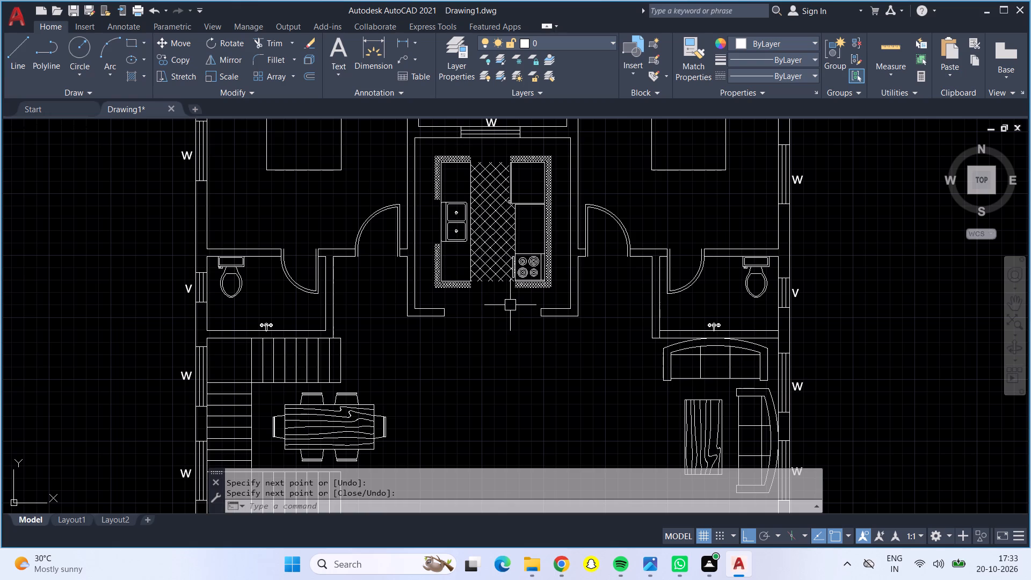
scroll(497, 247, up, 3)
scroll(497, 248, down, 1)
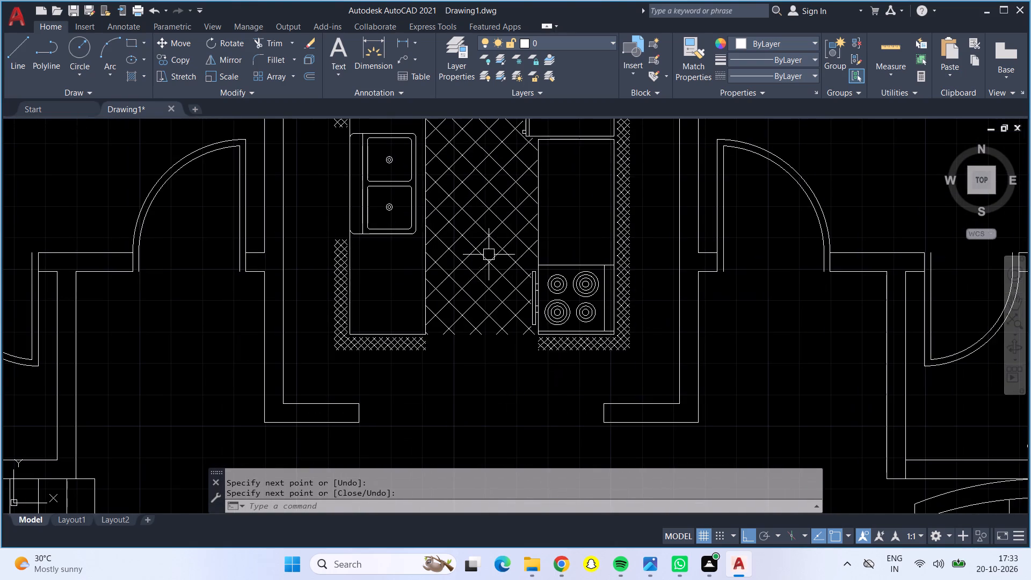
scroll(485, 253, up, 3)
scroll(491, 240, down, 2)
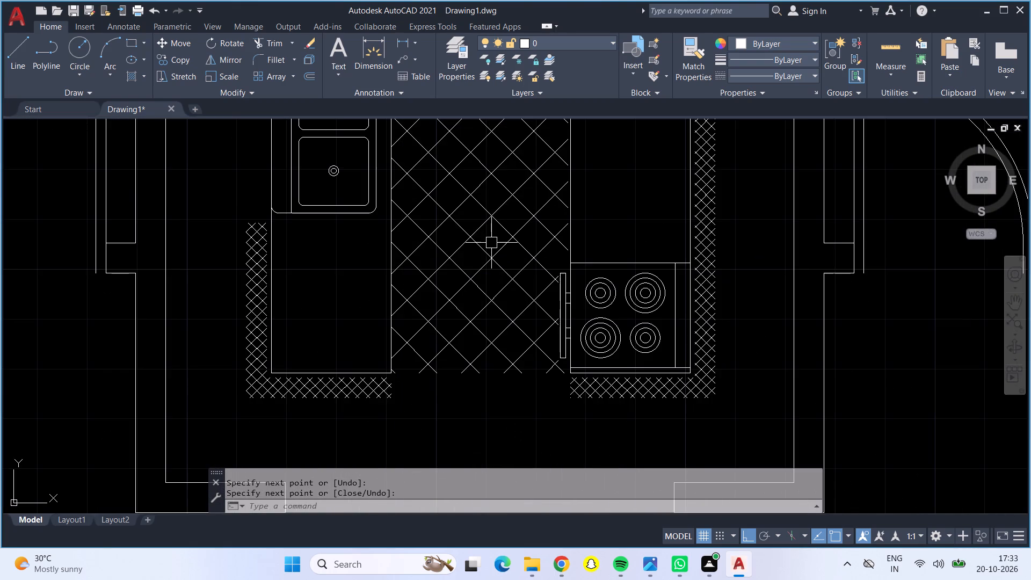
scroll(491, 243, up, 3)
scroll(491, 243, down, 3)
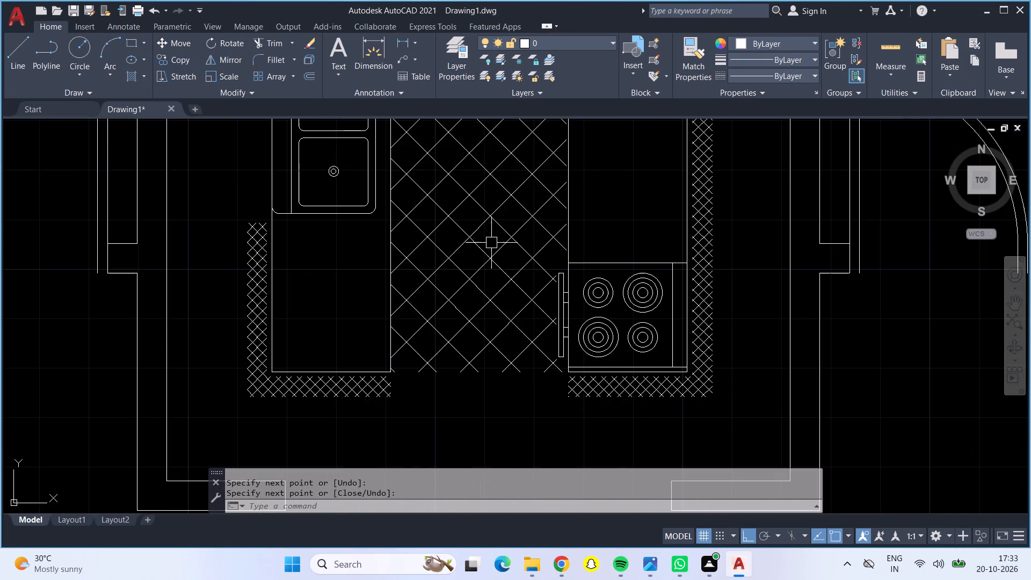
scroll(482, 300, down, 3)
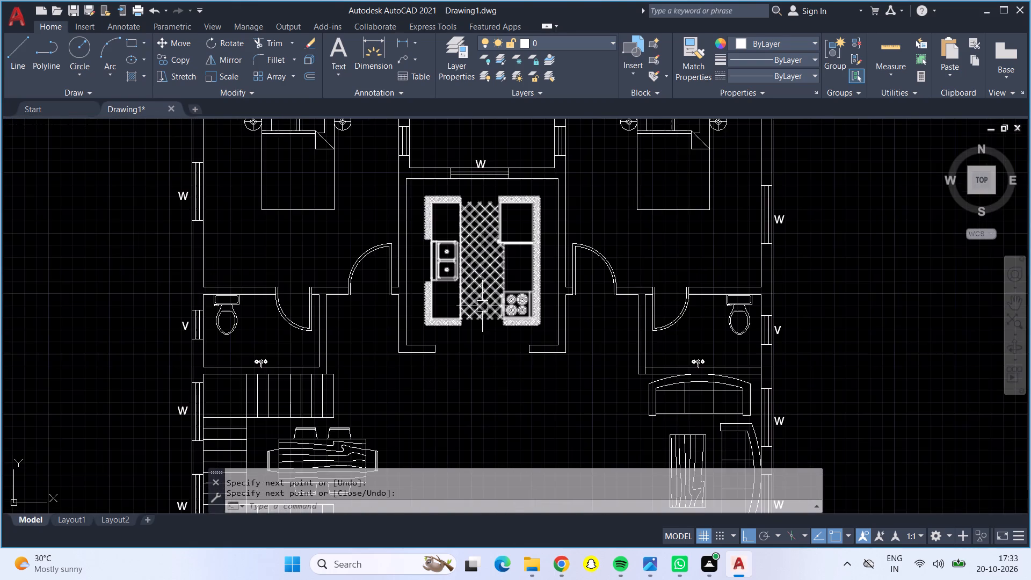
scroll(477, 352, down, 2)
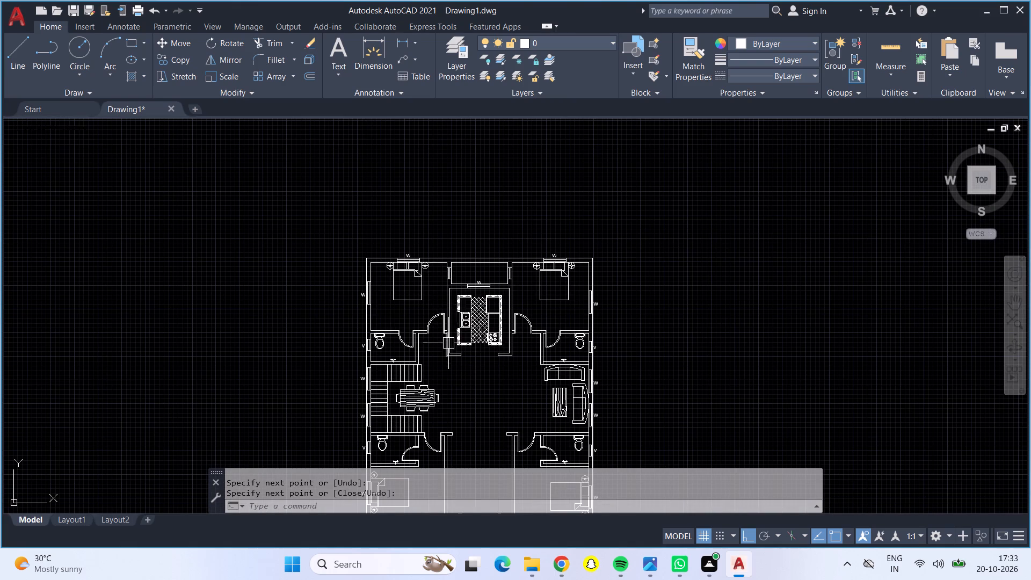
scroll(446, 278, up, 4)
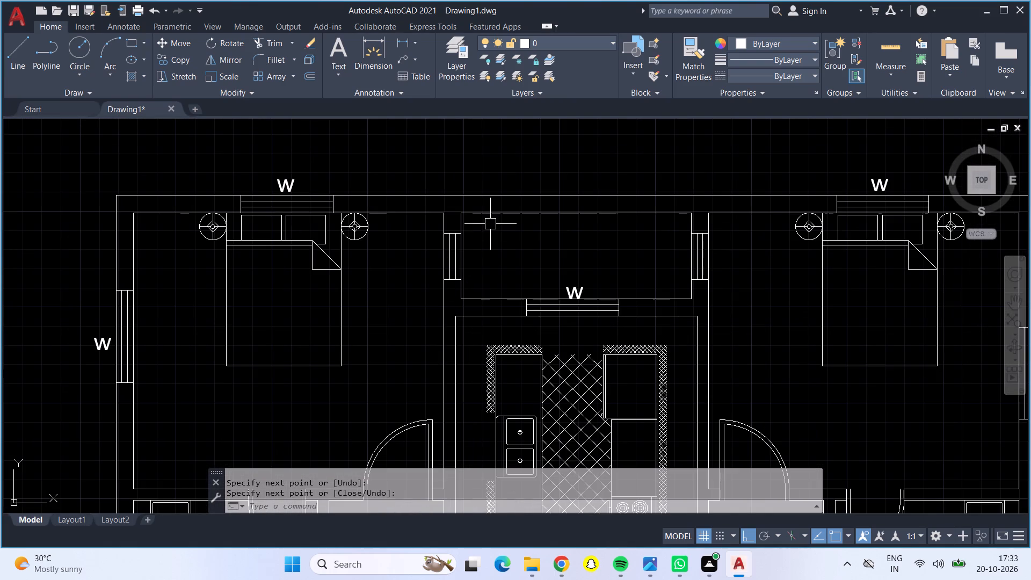
scroll(377, 321, down, 1)
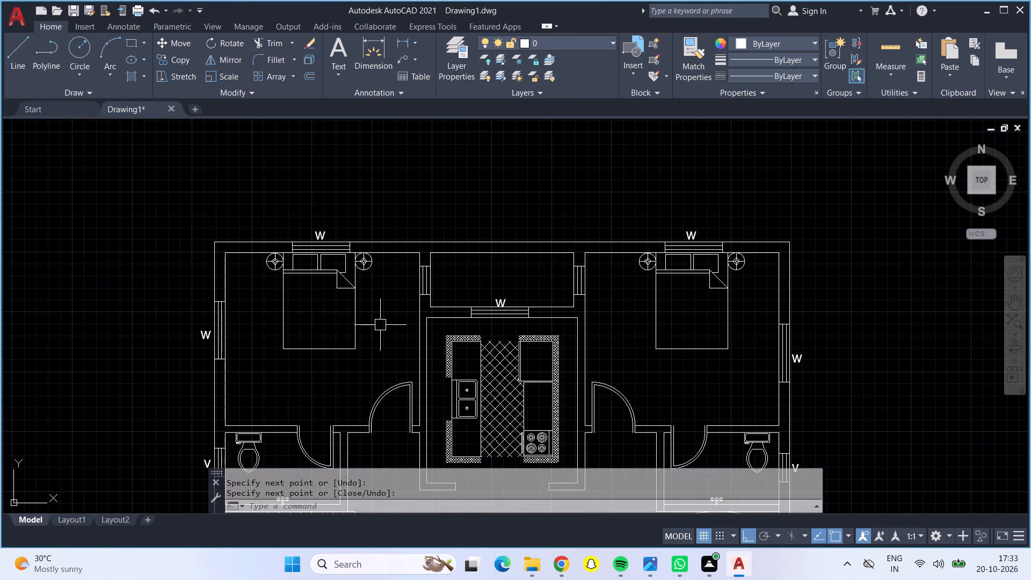
Copy the V label from the northwest bathroom's ventilator to the west and east ventilators of the small space north of the kitchen.
middle_drag(382, 329, 384, 240)
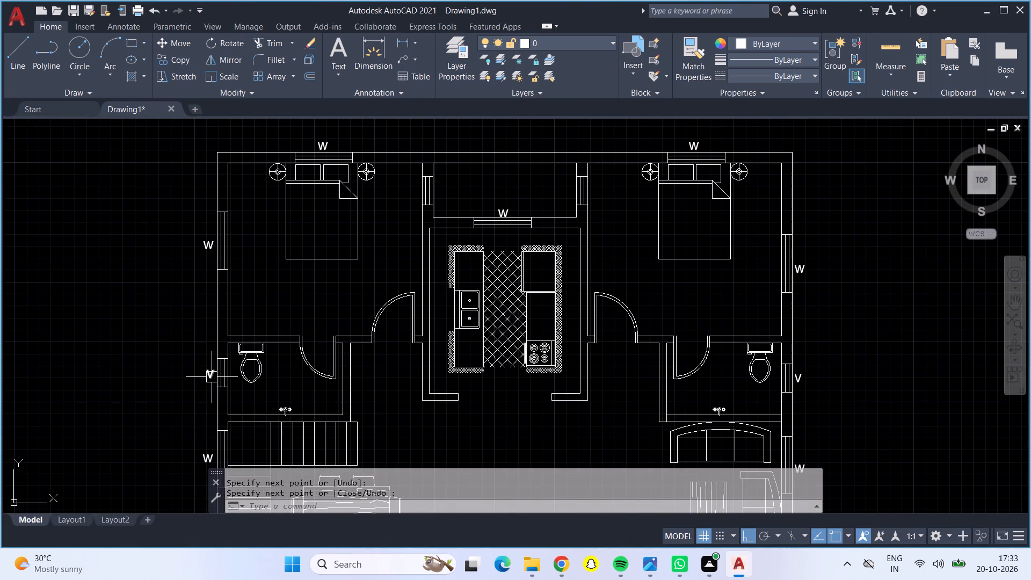
click(206, 374)
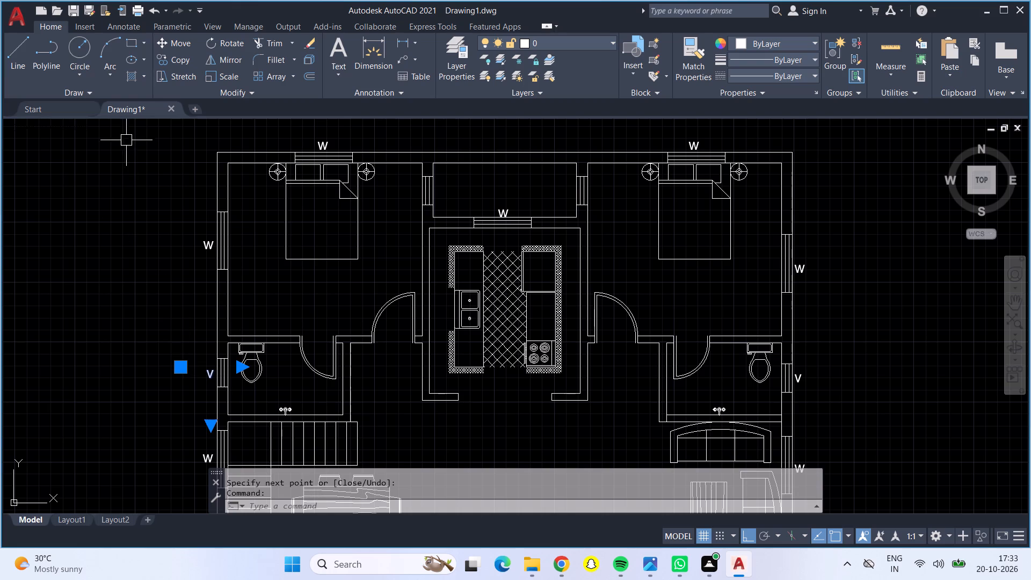
click(174, 63)
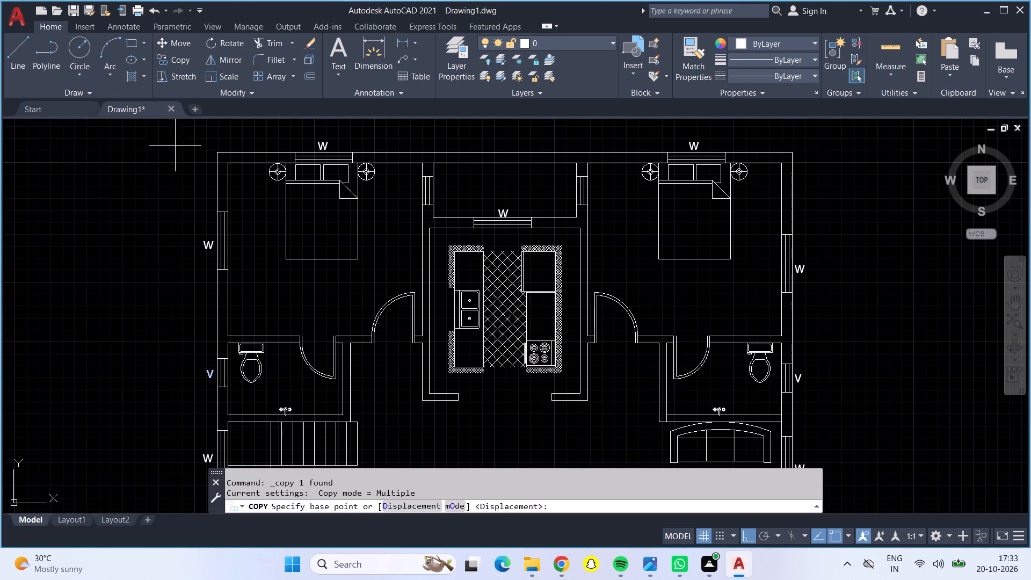
click(206, 372)
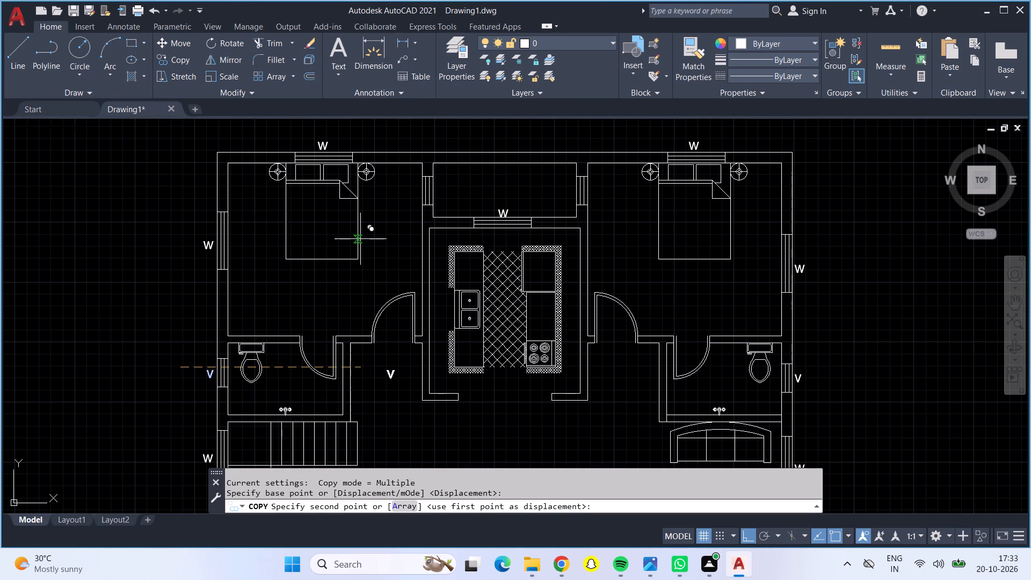
key(F8)
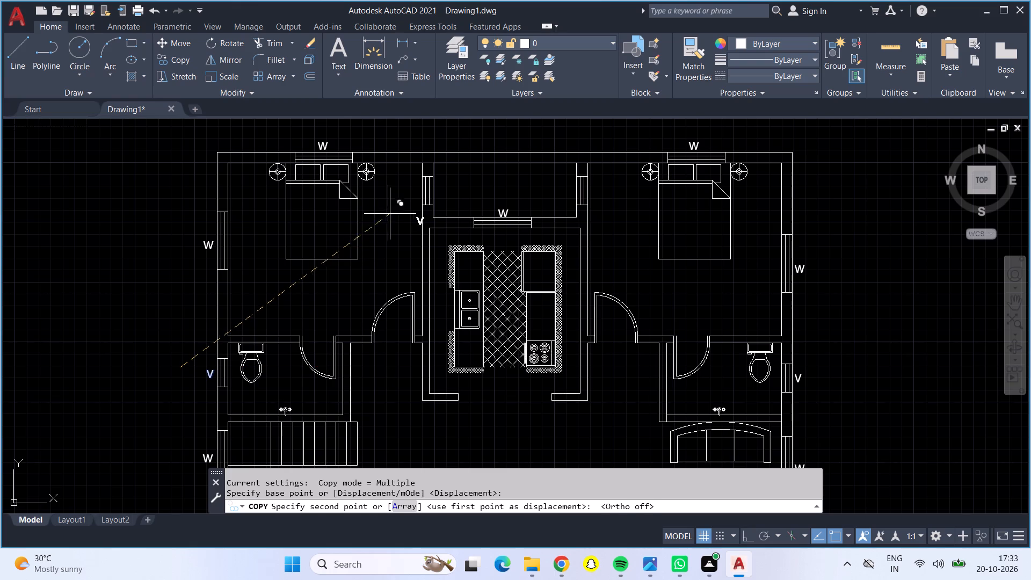
scroll(411, 181, up, 4)
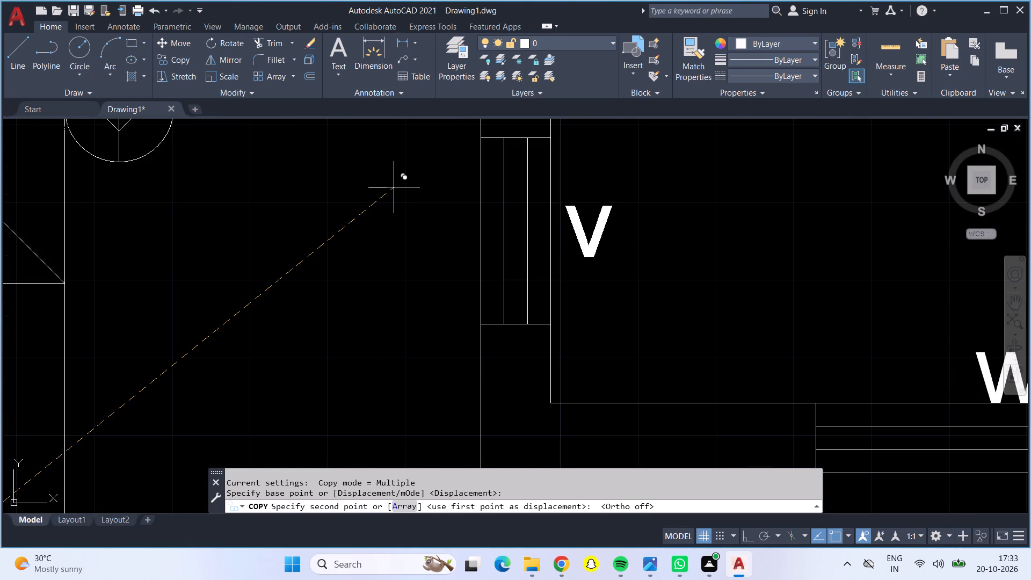
click(394, 187)
scroll(383, 190, down, 3)
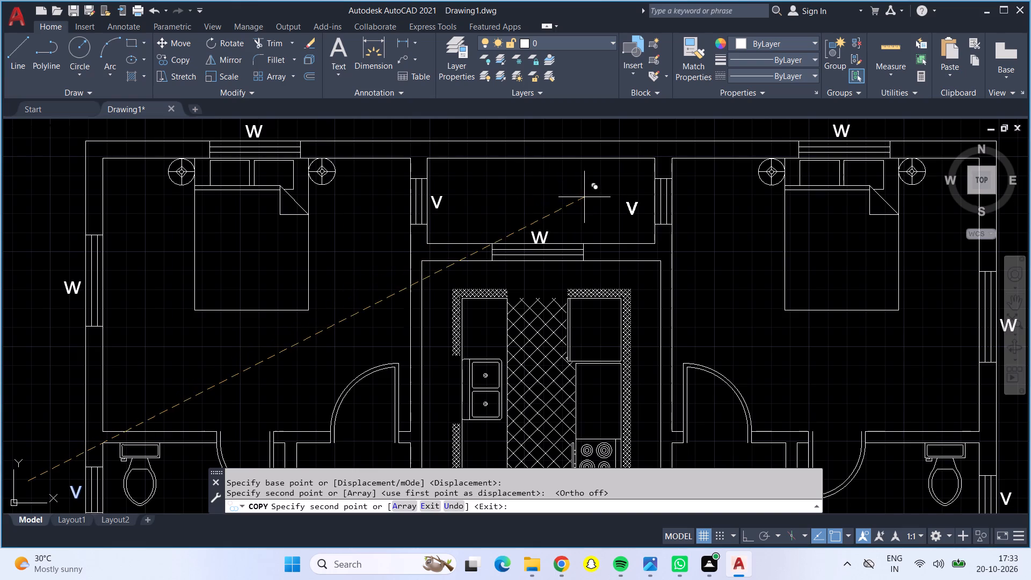
scroll(599, 189, up, 2)
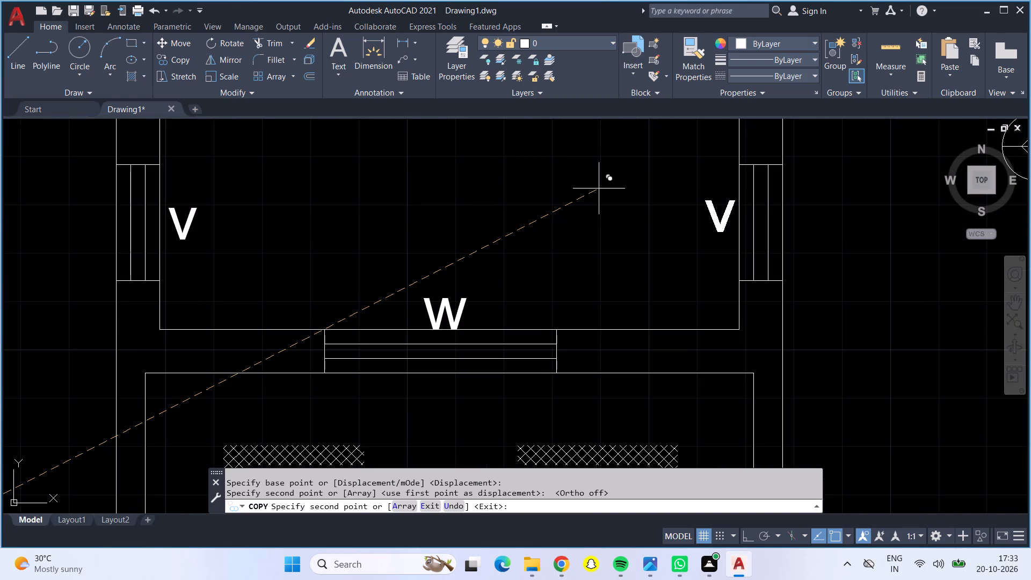
click(599, 190)
scroll(599, 190, down, 3)
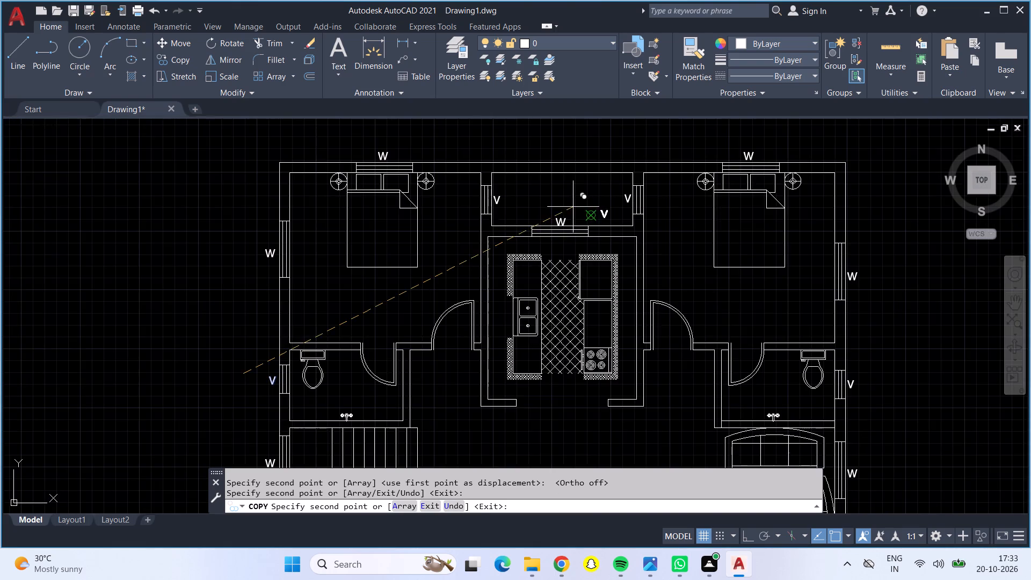
scroll(561, 213, down, 1)
middle_drag(561, 392, 579, 272)
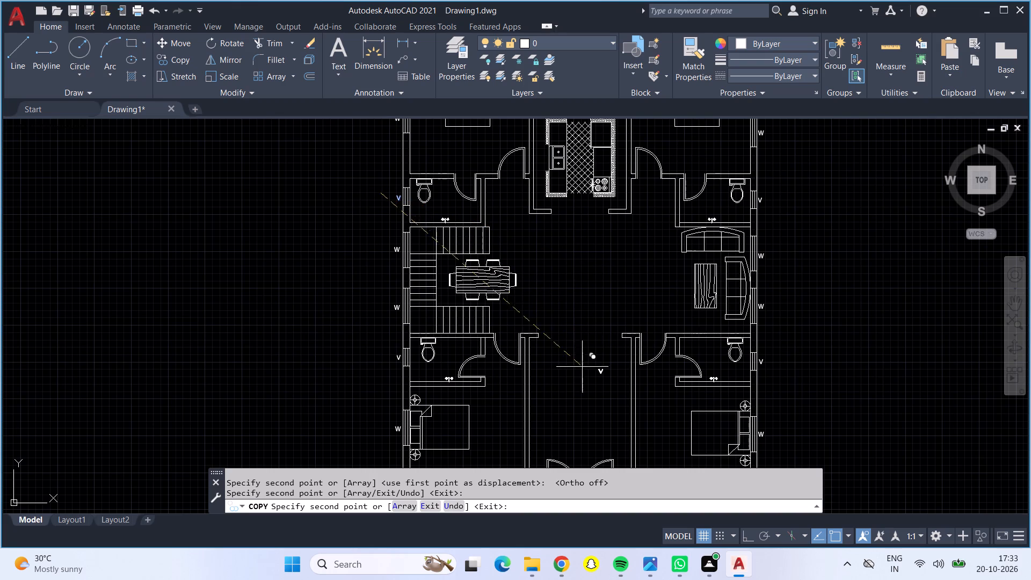
middle_drag(570, 397, 560, 334)
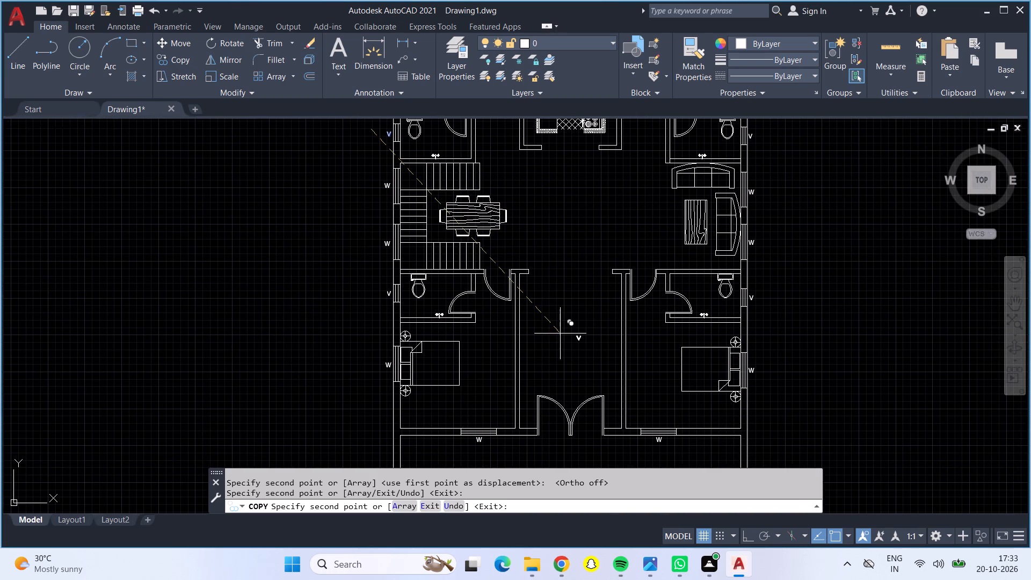
key(Return)
Inspect the double entrance door's linework at close range, checking the west leaf's north corner and the junction of the two leaves.
scroll(510, 248, up, 5)
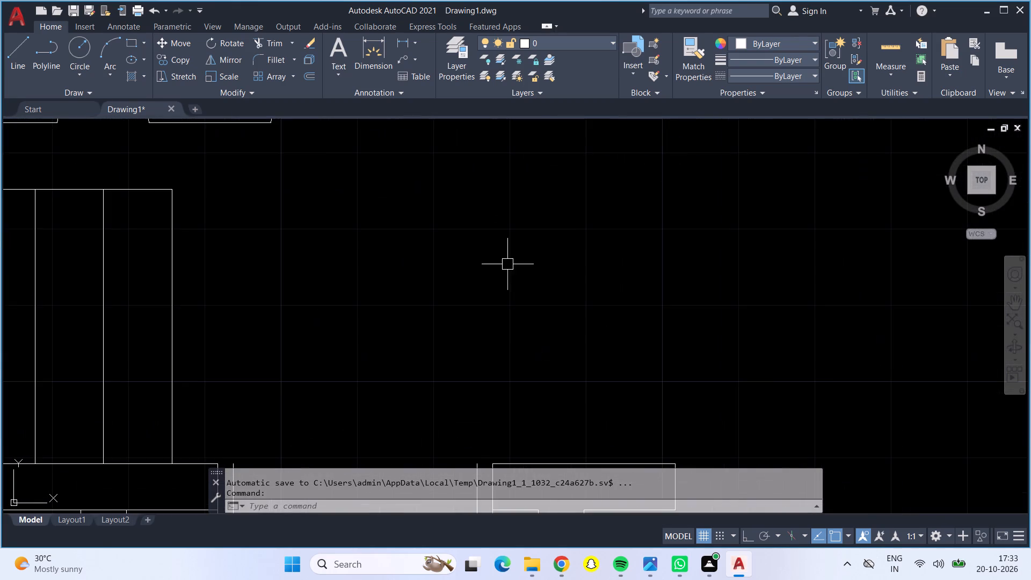
scroll(499, 357, down, 4)
scroll(605, 439, down, 2)
middle_drag(589, 432, 576, 284)
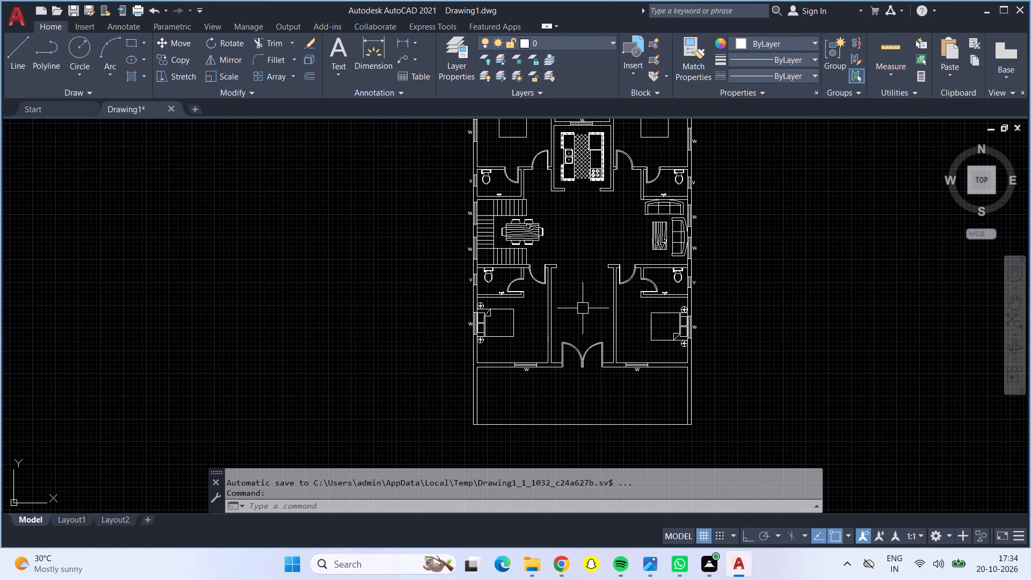
scroll(582, 311, up, 3)
scroll(581, 315, down, 2)
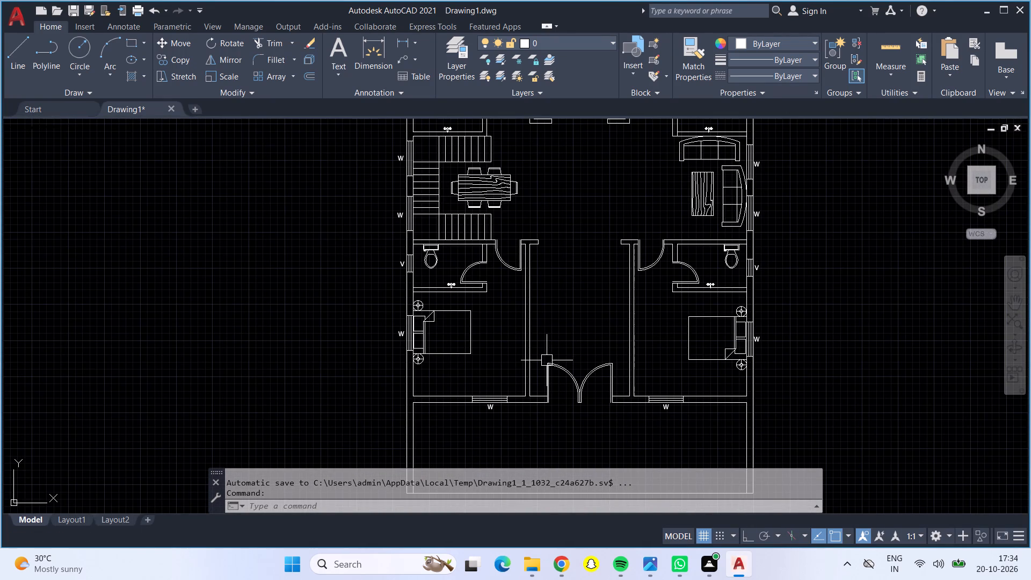
scroll(540, 362, up, 5)
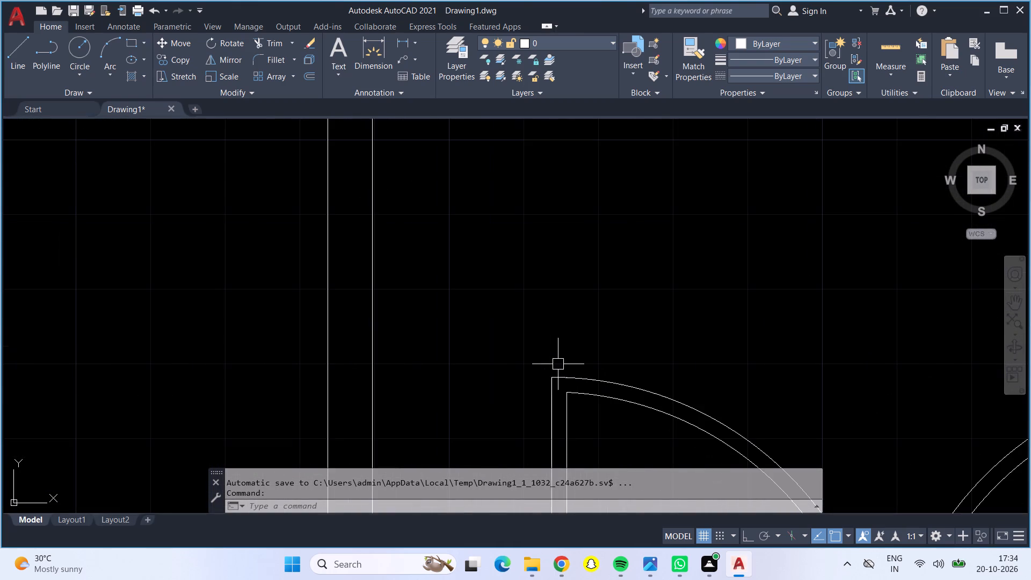
scroll(555, 395, up, 2)
scroll(555, 368, down, 4)
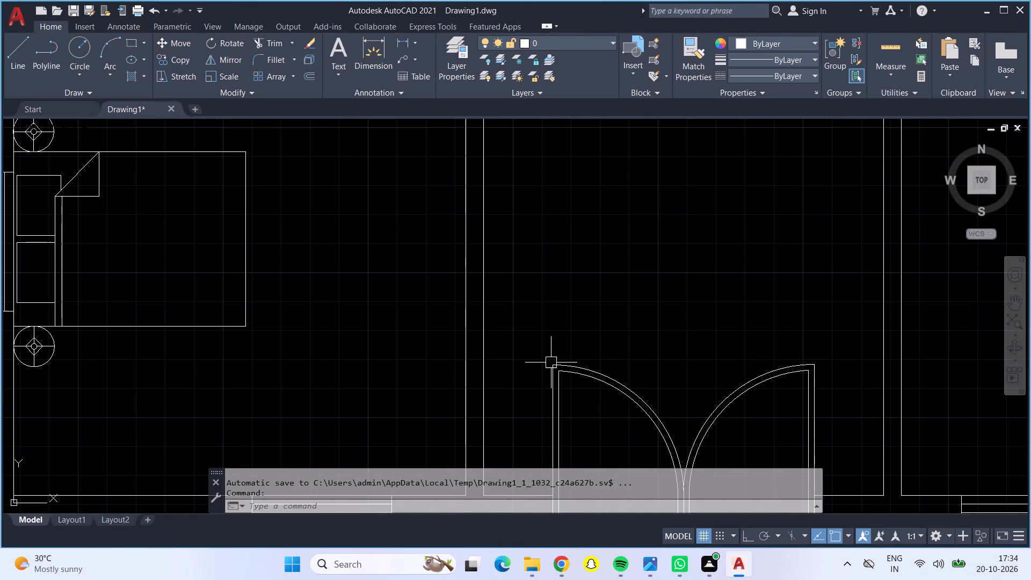
scroll(582, 366, up, 5)
scroll(483, 390, down, 3)
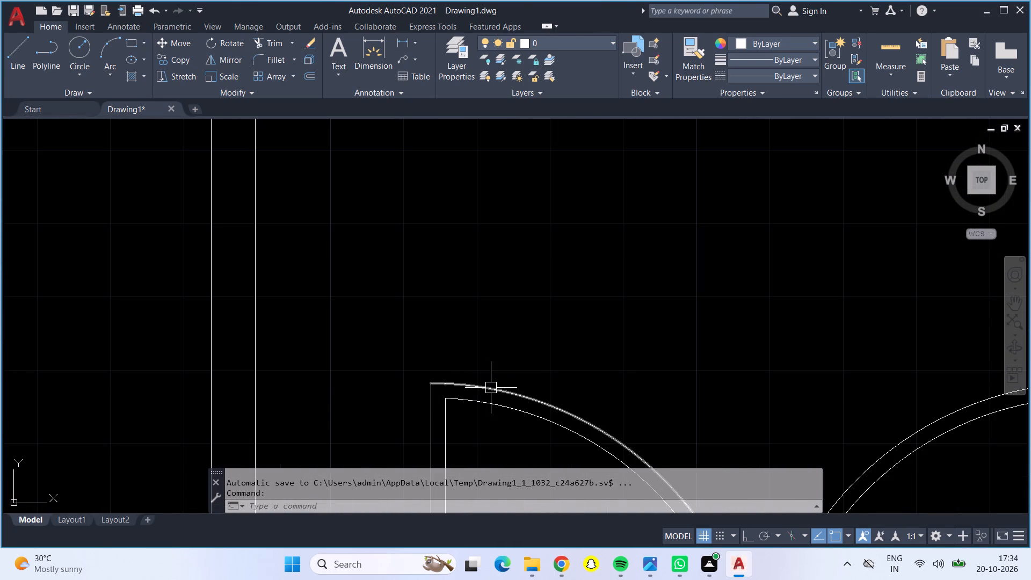
scroll(444, 381, up, 3)
scroll(444, 381, down, 1)
scroll(442, 380, up, 1)
scroll(442, 380, down, 4)
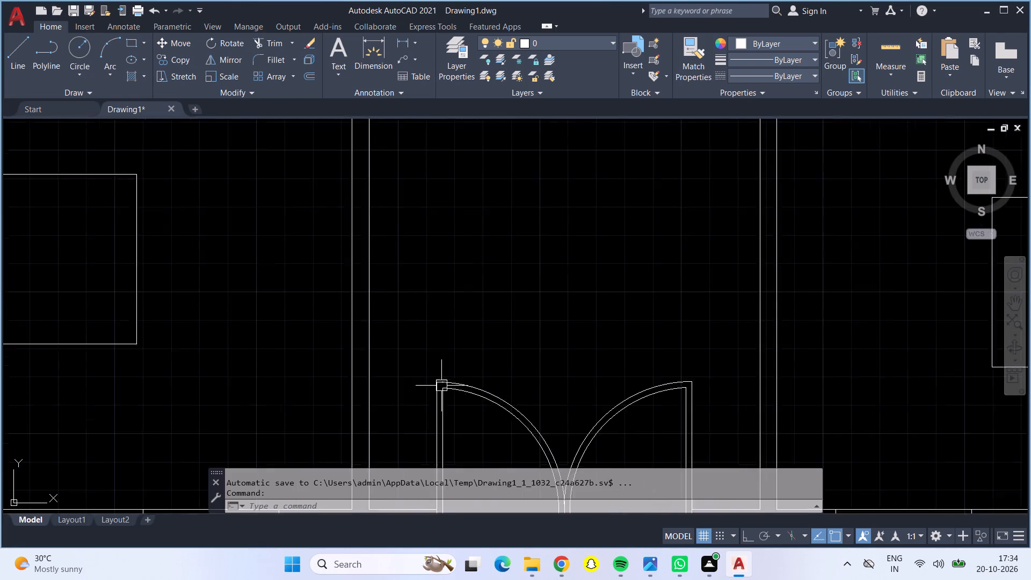
scroll(441, 386, down, 2)
scroll(448, 414, up, 4)
scroll(448, 414, down, 1)
scroll(448, 414, up, 1)
scroll(446, 412, down, 1)
scroll(446, 412, up, 1)
scroll(446, 412, down, 3)
scroll(445, 410, up, 3)
scroll(444, 410, down, 1)
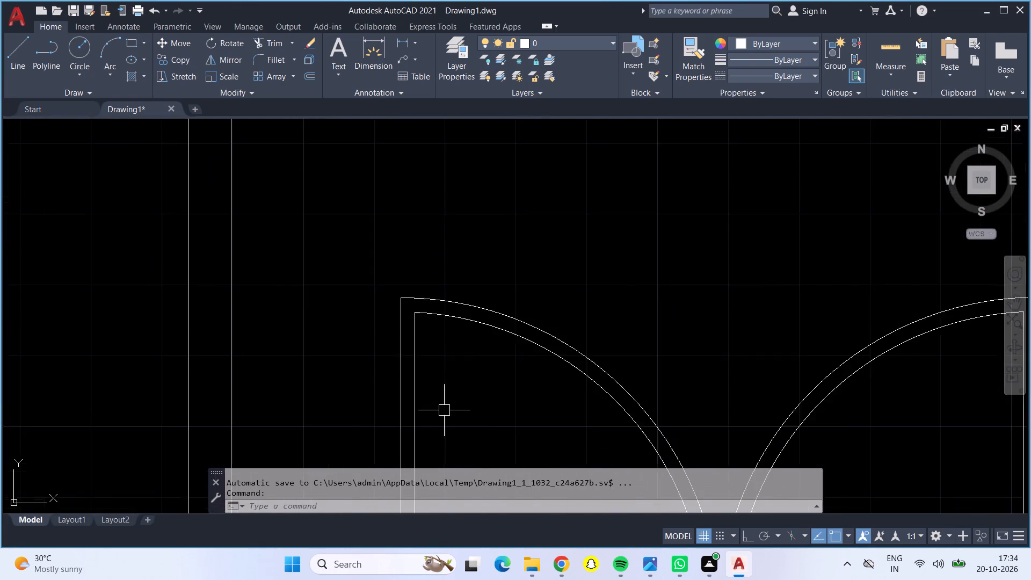
scroll(444, 410, up, 1)
scroll(444, 410, down, 4)
scroll(444, 410, up, 3)
scroll(444, 410, down, 2)
scroll(444, 410, up, 2)
scroll(444, 410, down, 2)
scroll(444, 410, up, 2)
scroll(444, 410, down, 7)
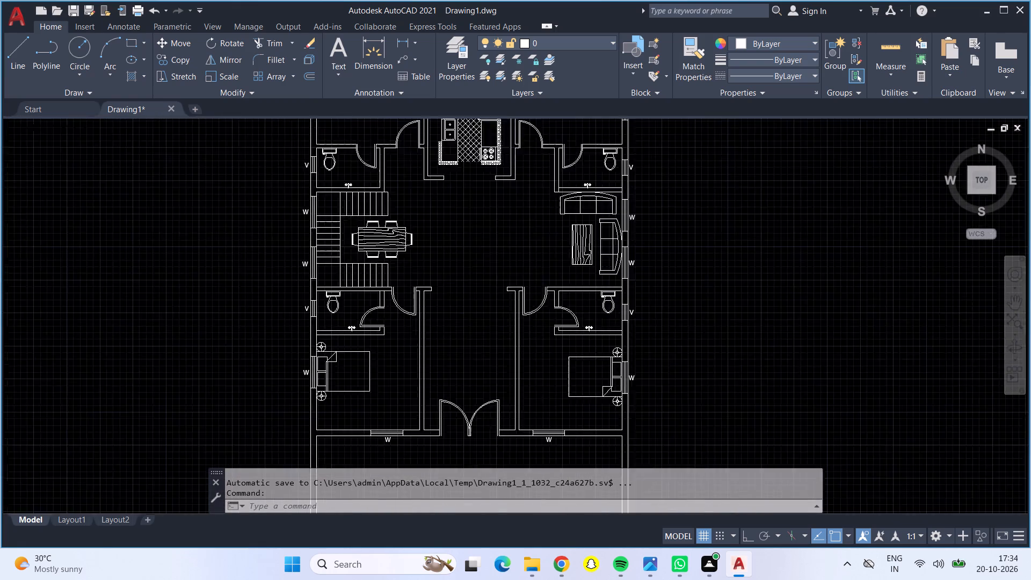
scroll(477, 437, down, 3)
scroll(476, 437, up, 7)
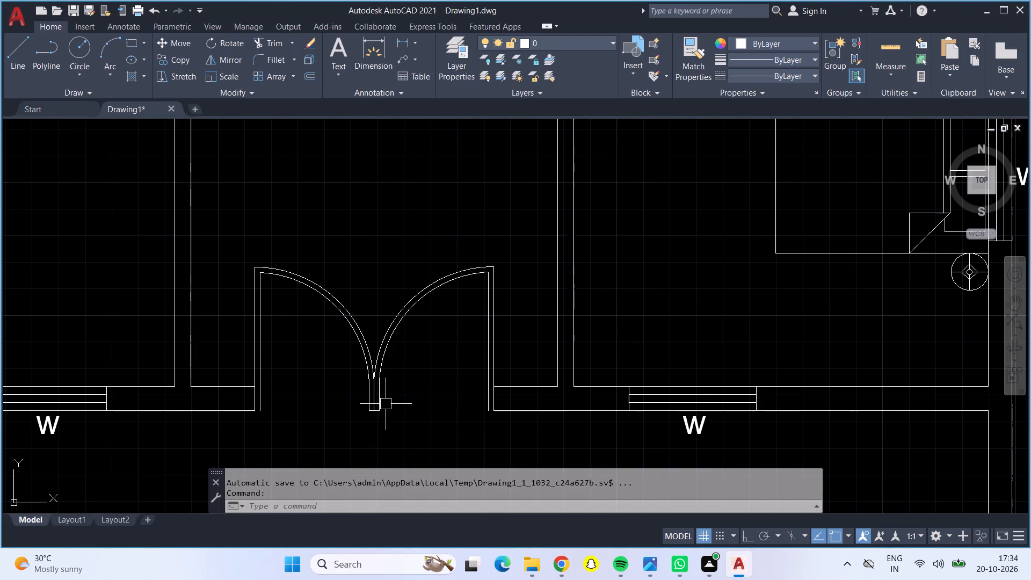
scroll(364, 426, up, 3)
scroll(429, 277, up, 1)
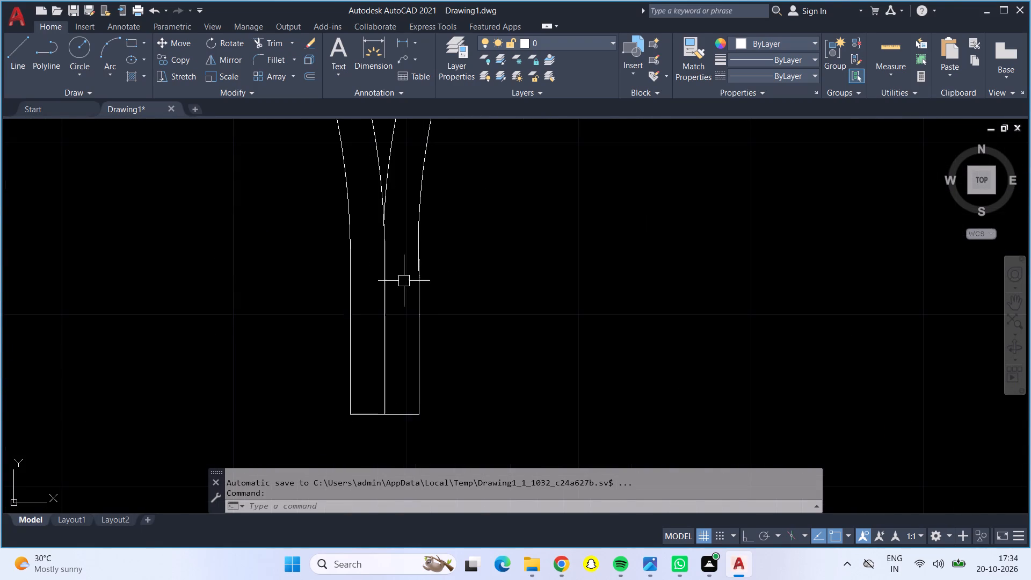
scroll(323, 338, down, 4)
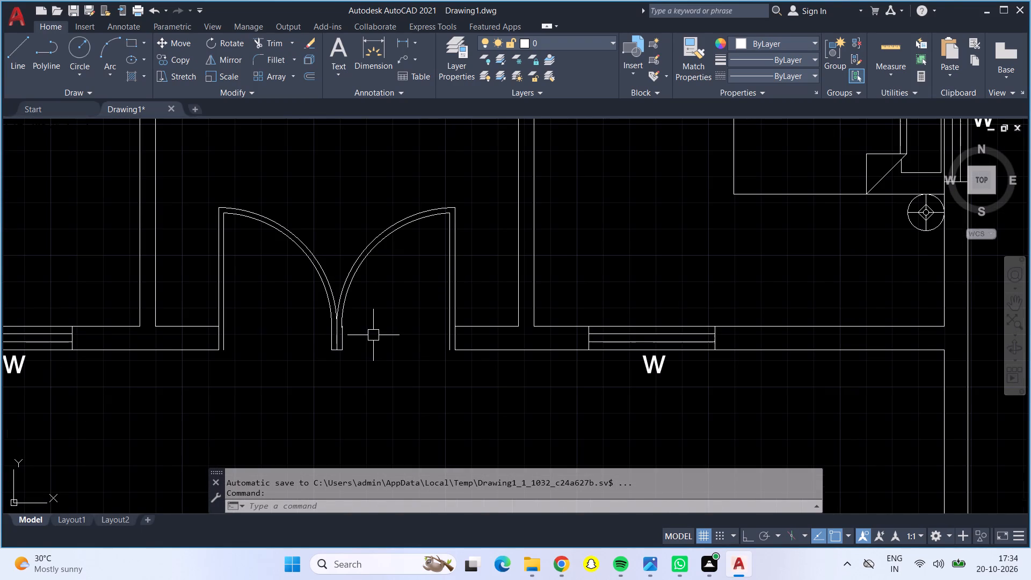
middle_drag(374, 337, 482, 354)
scroll(487, 359, down, 2)
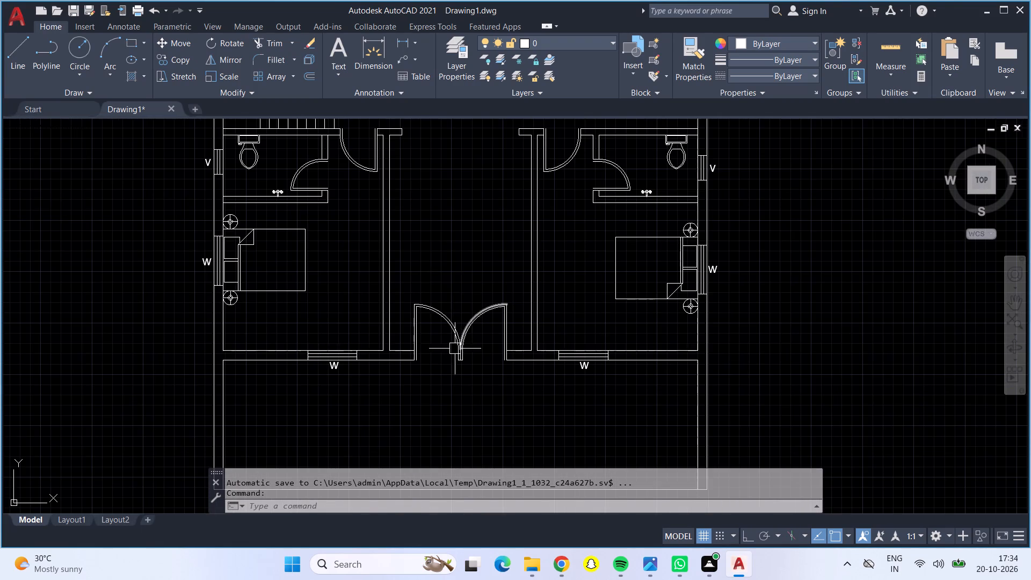
Look over the plan from the double entrance door to the kitchen, northwest bathroom and north bedrooms.
middle_drag(455, 282, 513, 388)
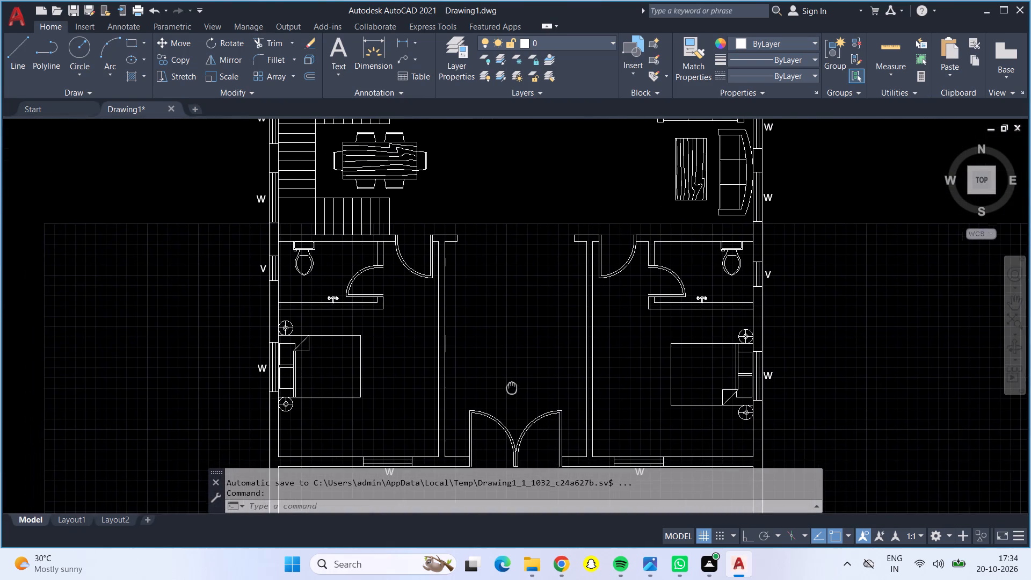
middle_drag(513, 388, 514, 390)
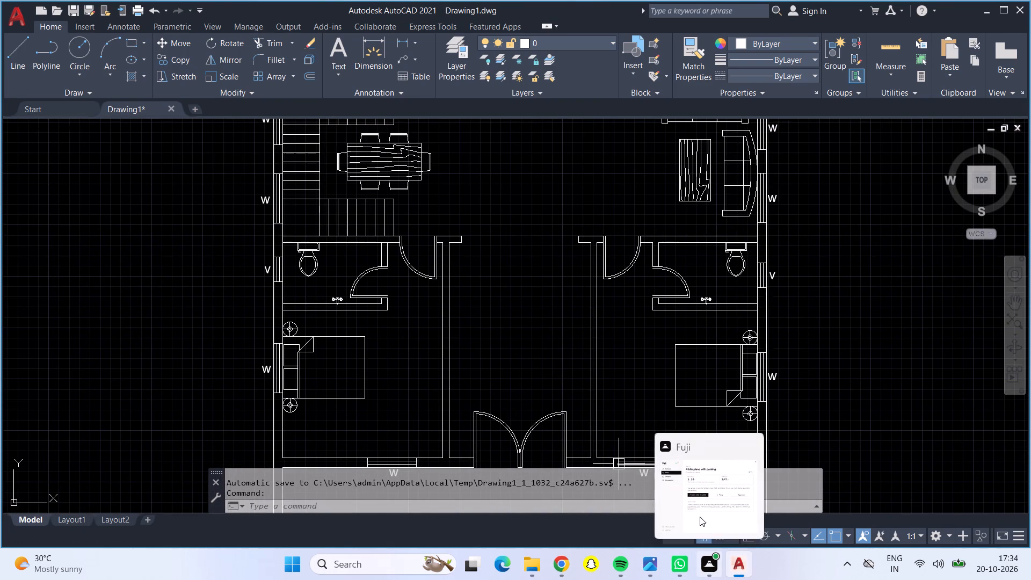
scroll(504, 337, down, 1)
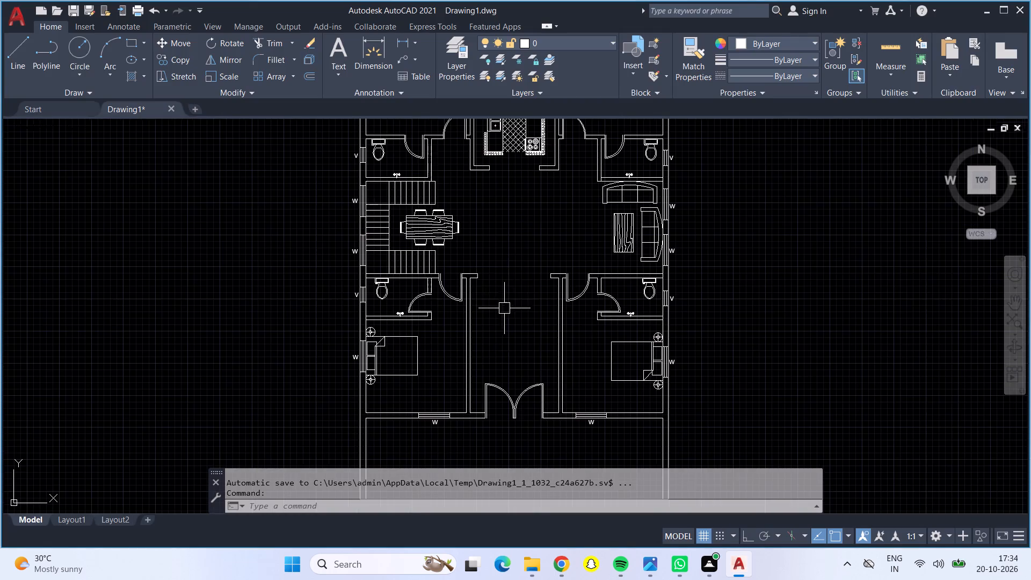
middle_drag(508, 279, 531, 396)
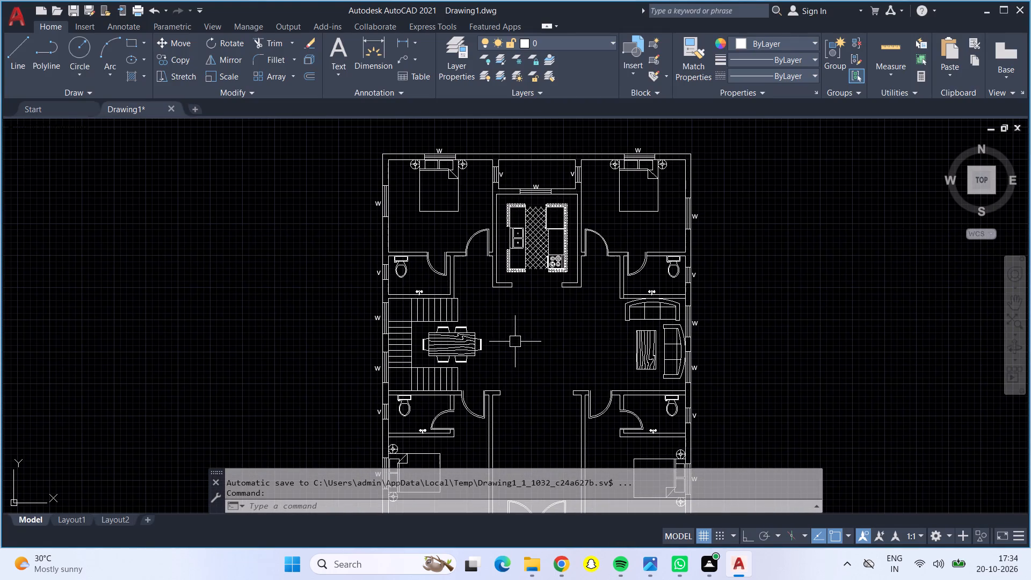
scroll(512, 292, up, 3)
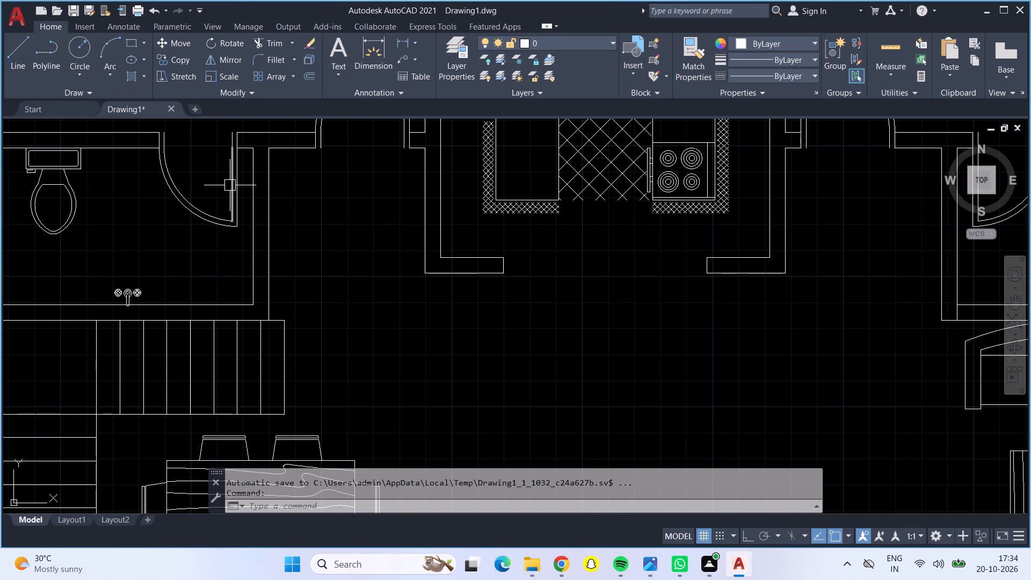
middle_drag(206, 172, 252, 298)
scroll(257, 286, down, 1)
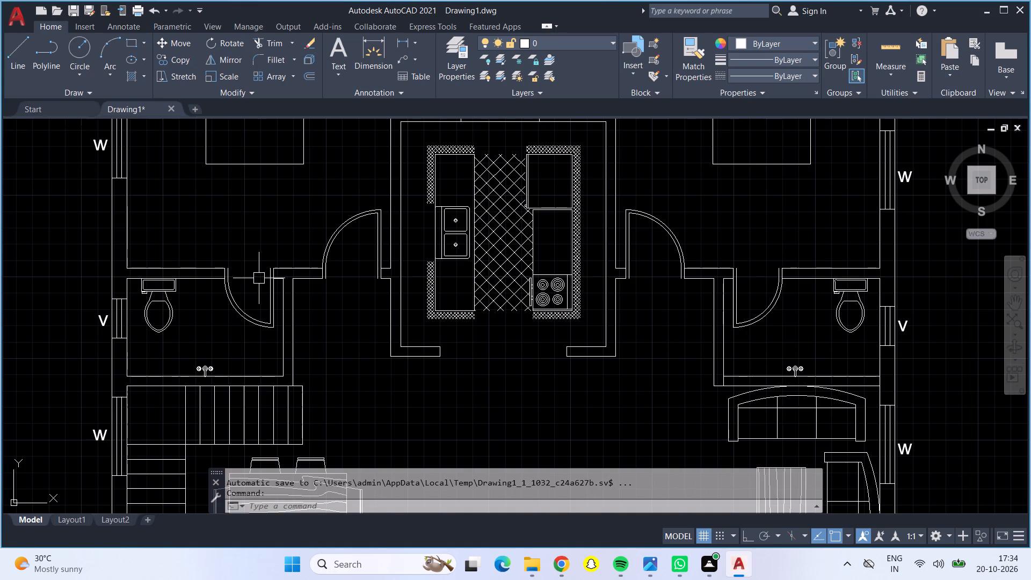
scroll(361, 317, down, 1)
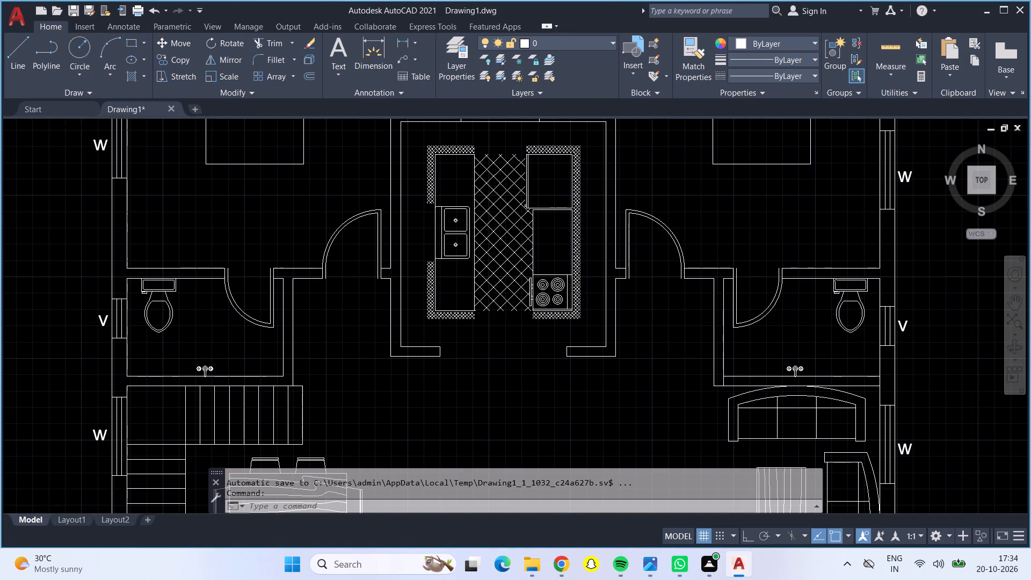
Dimension the northwest bedroom's north-south inside length, placing the dimension line between the bed and the east wall.
middle_drag(352, 318, 356, 344)
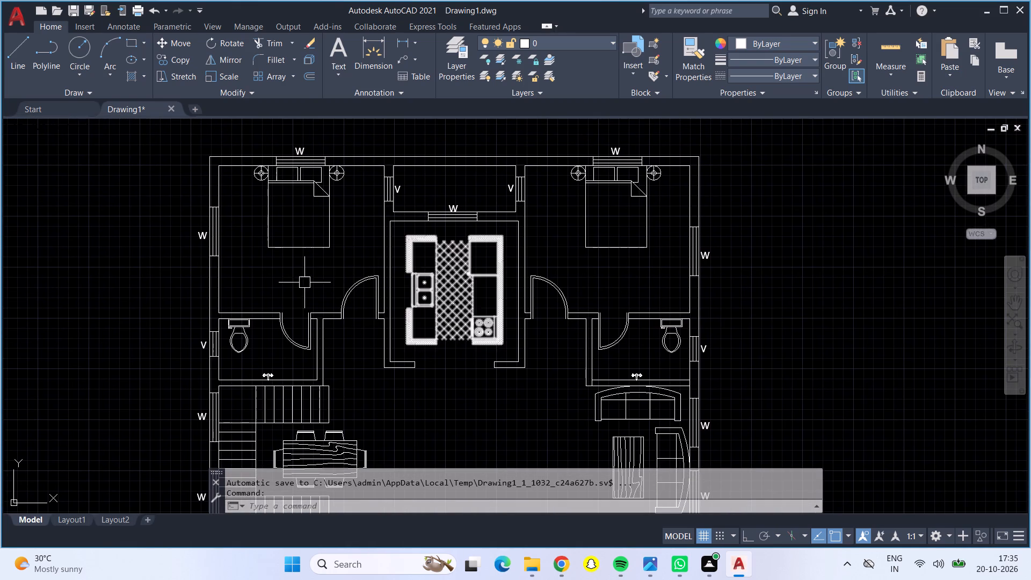
click(375, 42)
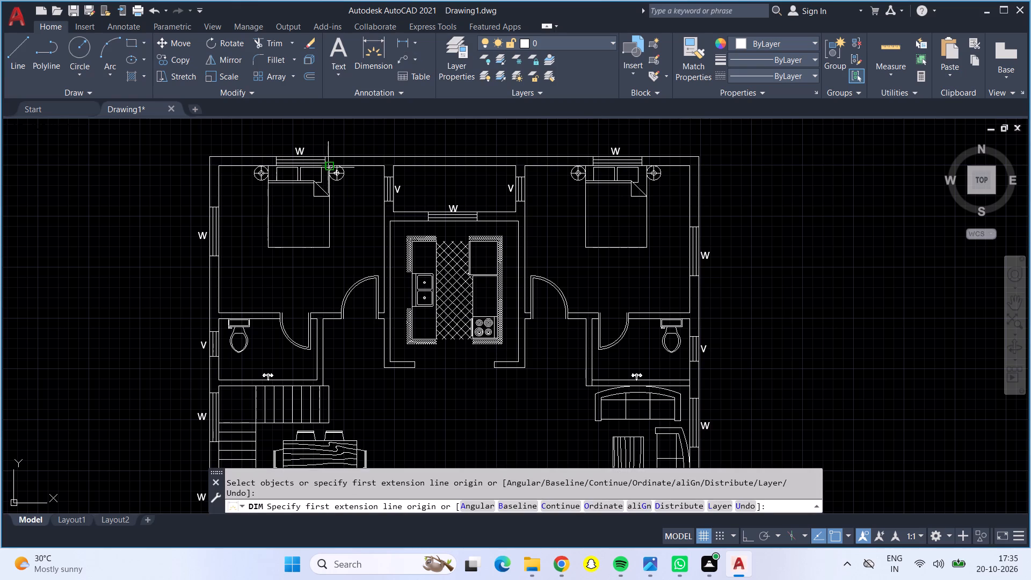
click(383, 166)
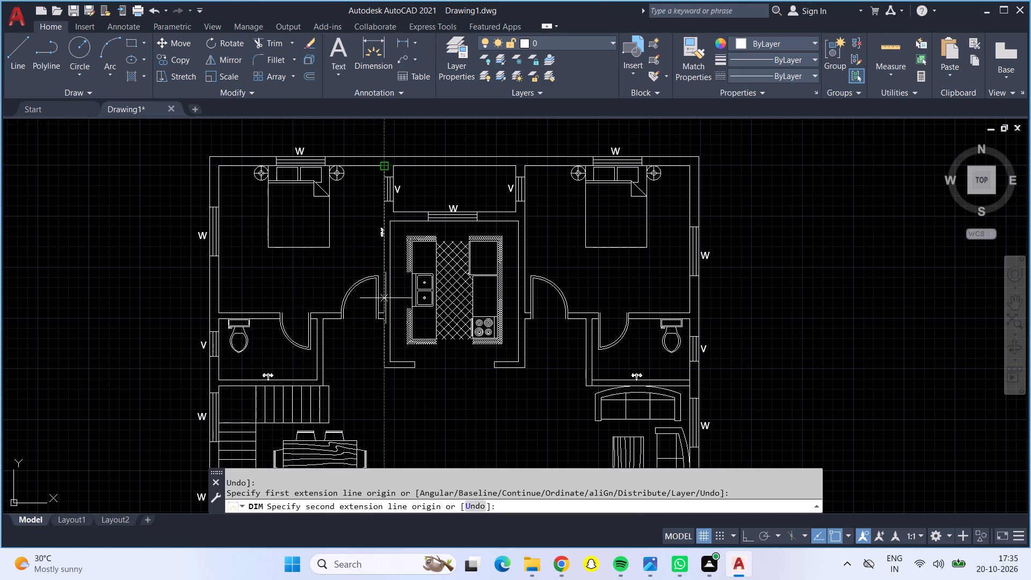
click(386, 309)
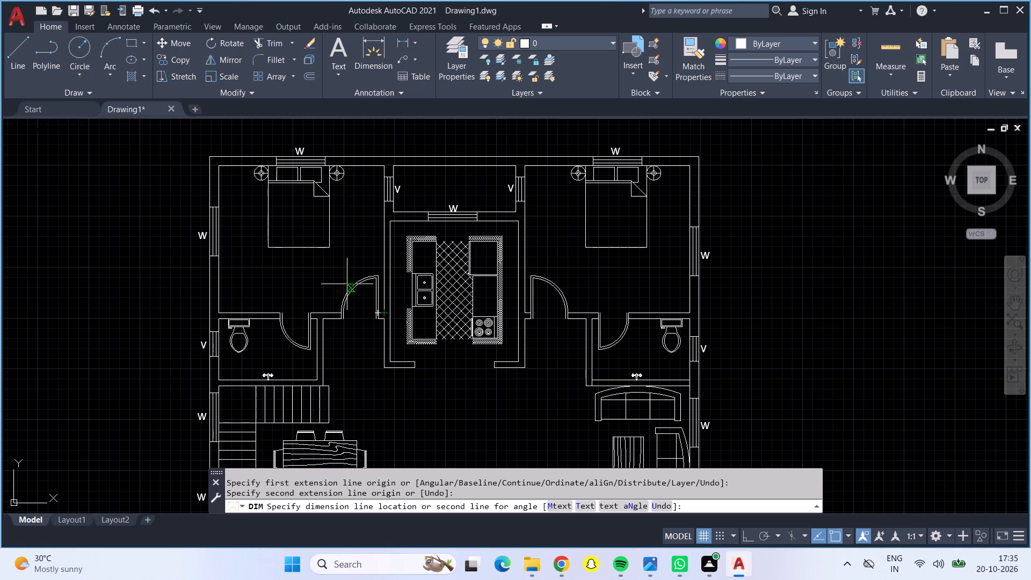
scroll(344, 238, up, 2)
click(344, 234)
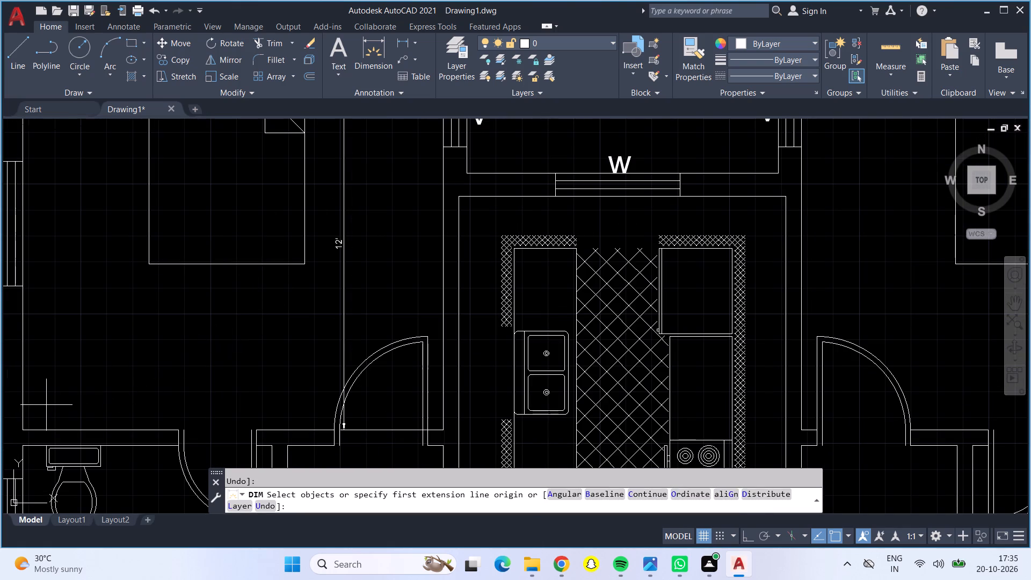
Dimension the northwest bedroom's east-west inside width along its south wall, placing the dimension line just south of the bed.
click(23, 433)
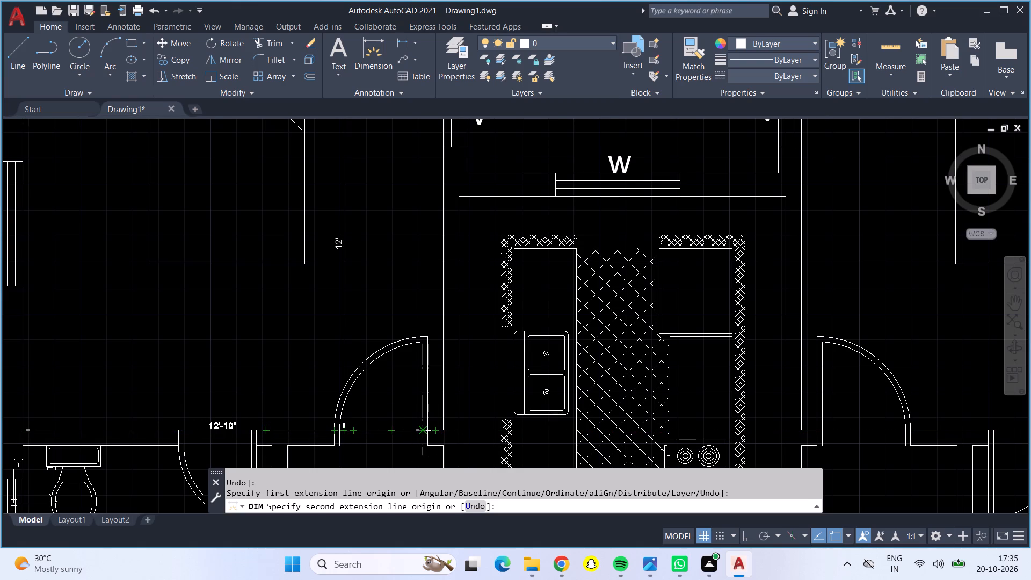
scroll(426, 430, up, 3)
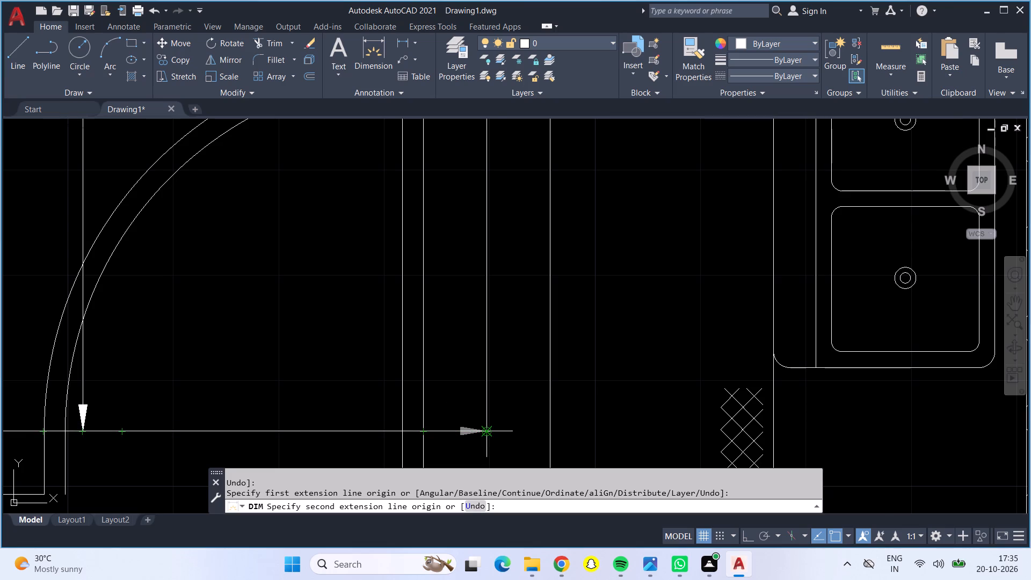
scroll(488, 431, down, 4)
scroll(486, 434, up, 1)
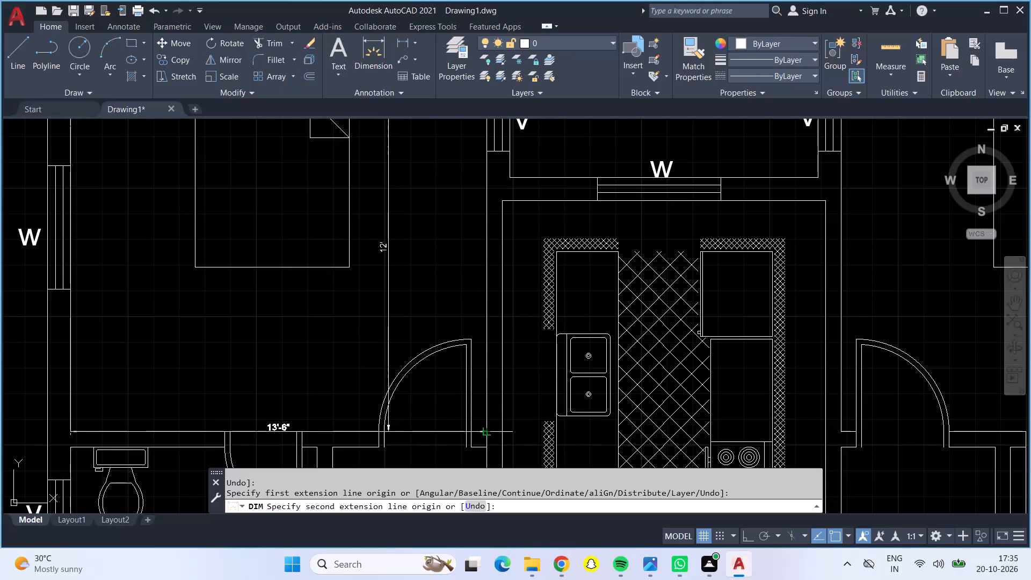
click(486, 434)
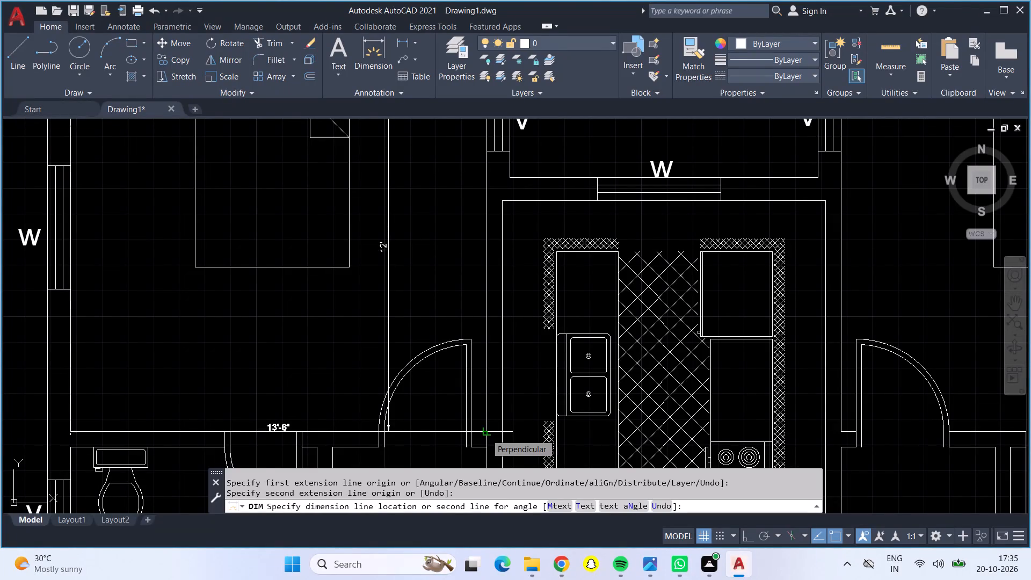
scroll(479, 433, down, 1)
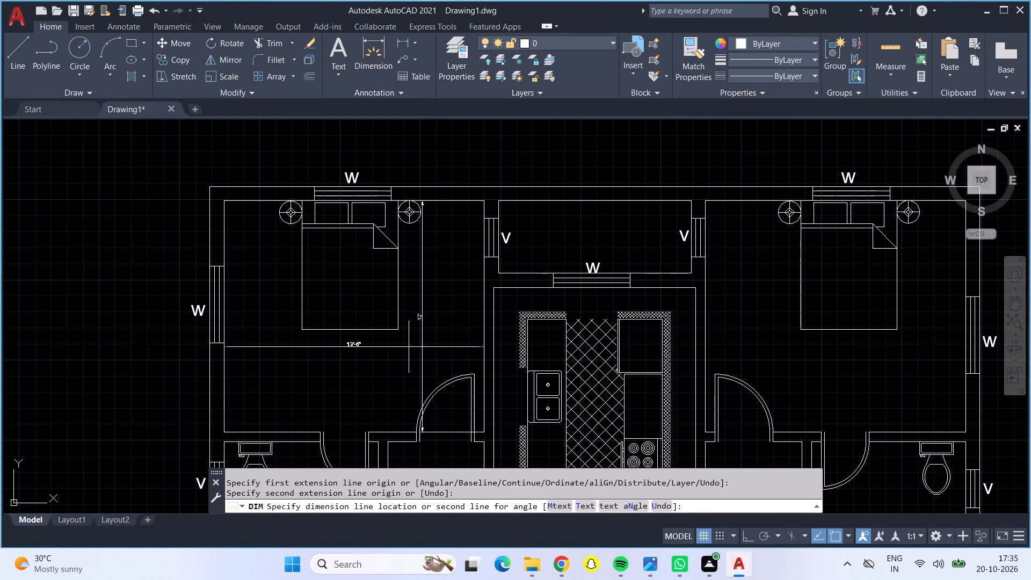
click(409, 347)
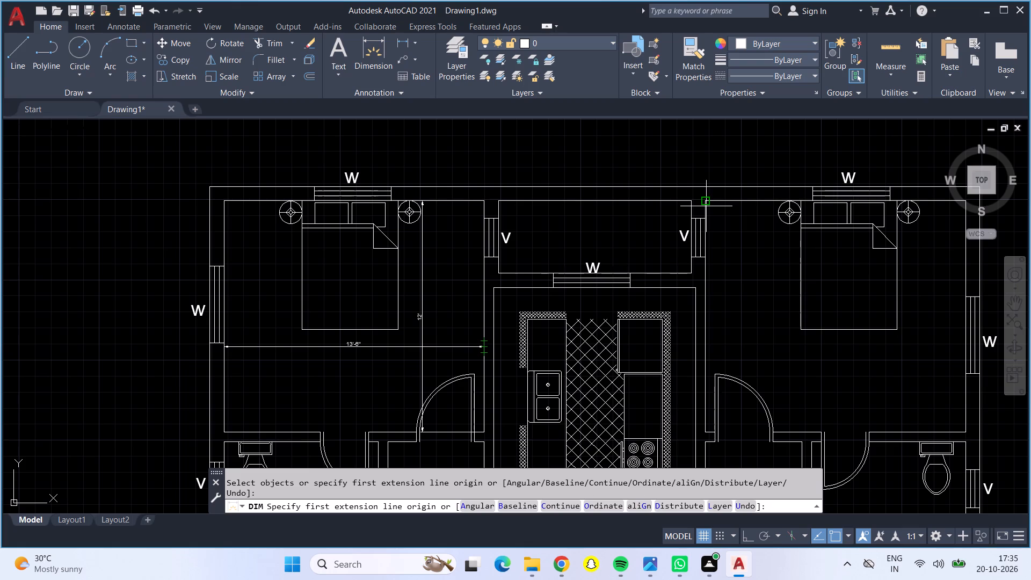
Dimension the northeast bedroom's east-west inside width between its north corners, placing the dimension line just south of the bed.
scroll(706, 206, up, 3)
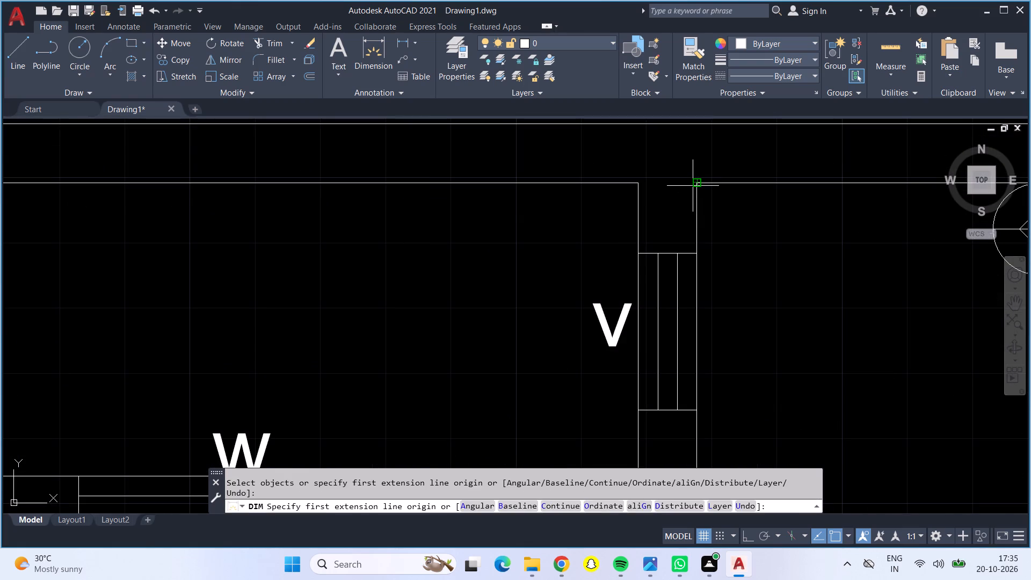
click(698, 179)
scroll(728, 214, down, 2)
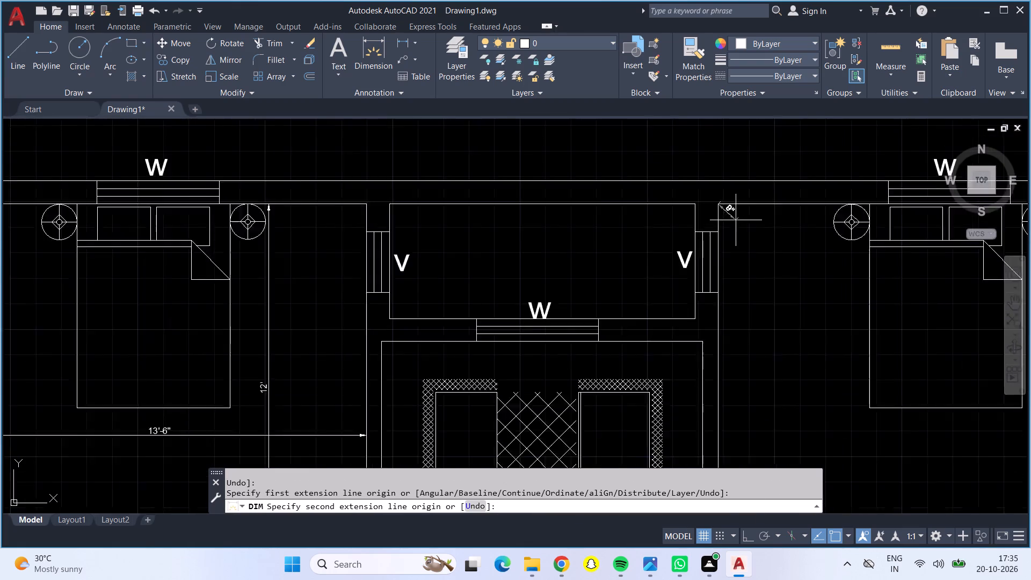
scroll(736, 221, down, 1)
middle_drag(935, 277, 732, 374)
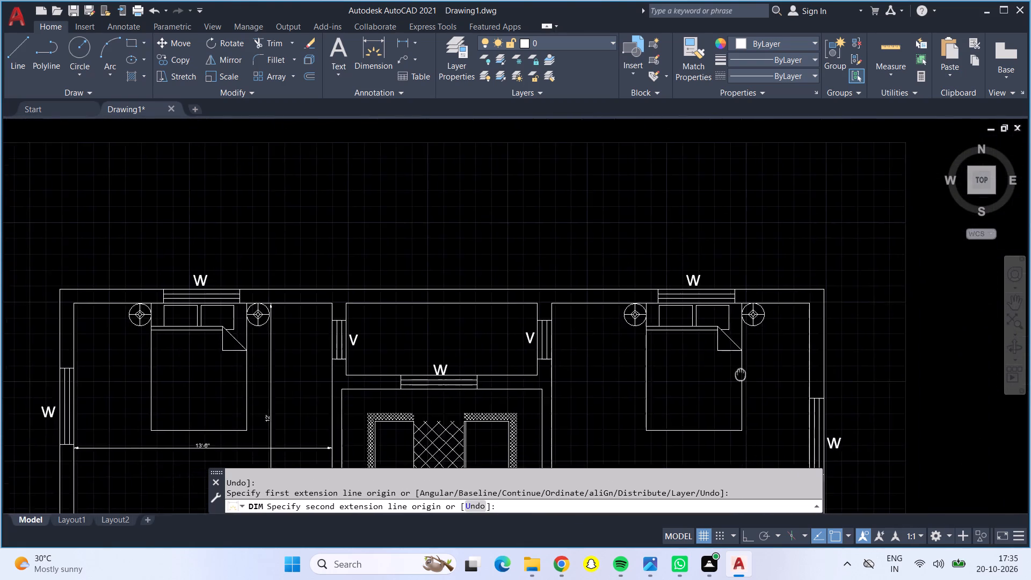
middle_drag(732, 374, 720, 374)
click(768, 311)
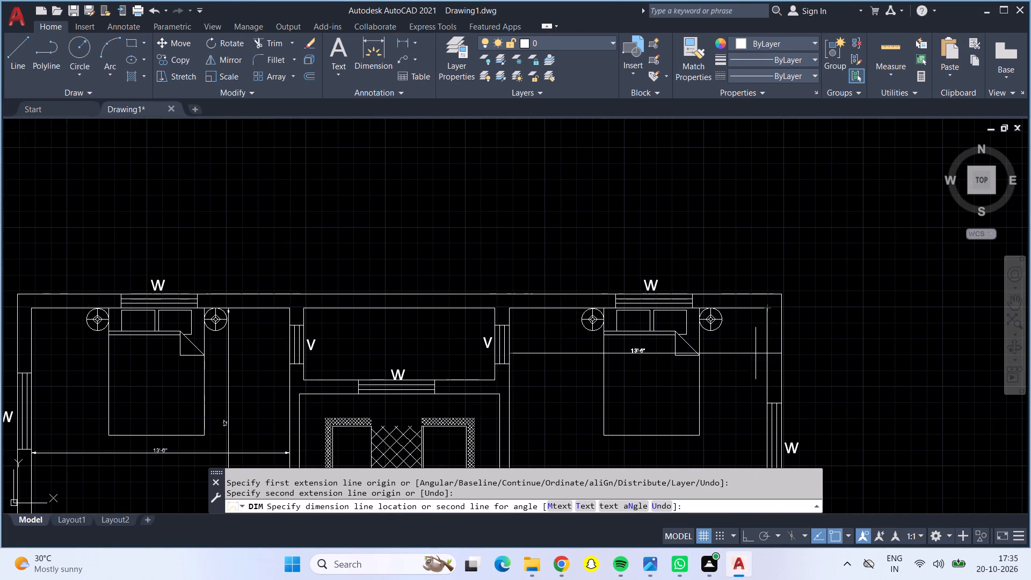
scroll(750, 439, up, 1)
middle_drag(750, 439, 756, 303)
scroll(756, 303, up, 1)
click(756, 303)
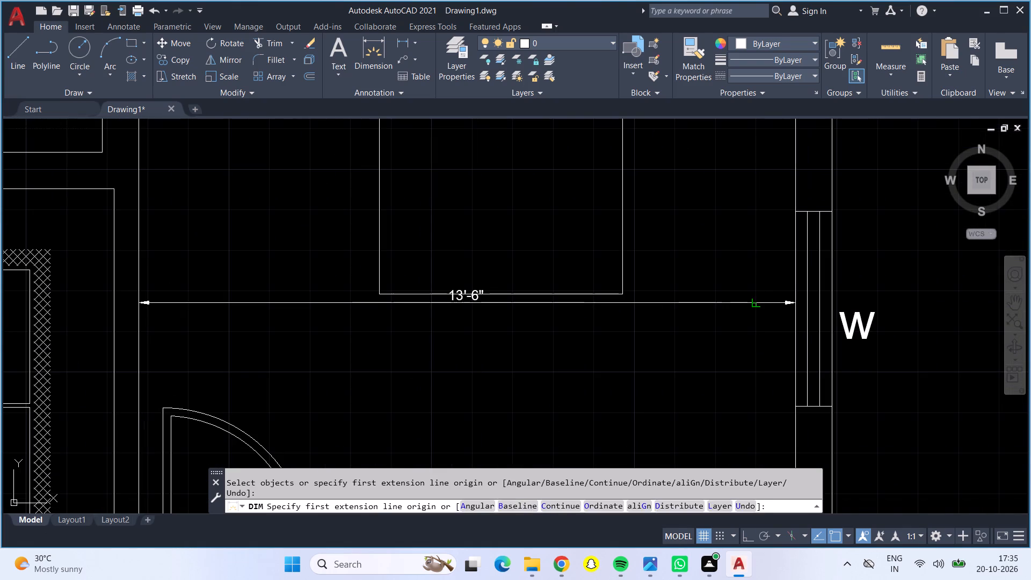
Dimension the northeast bedroom's north-south inside length along its east wall, placing the dimension line through the middle of the bed.
scroll(744, 271, down, 2)
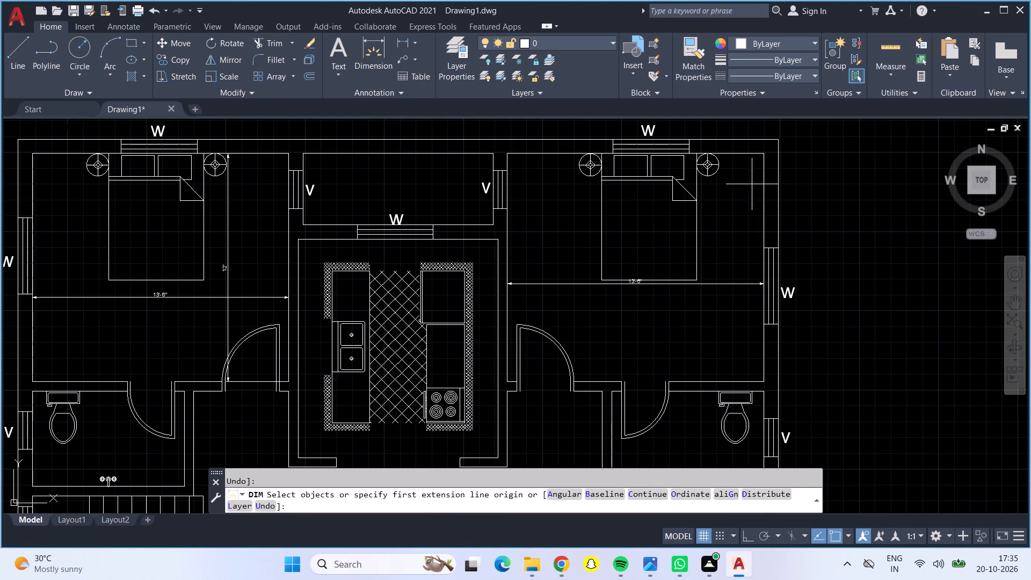
click(763, 155)
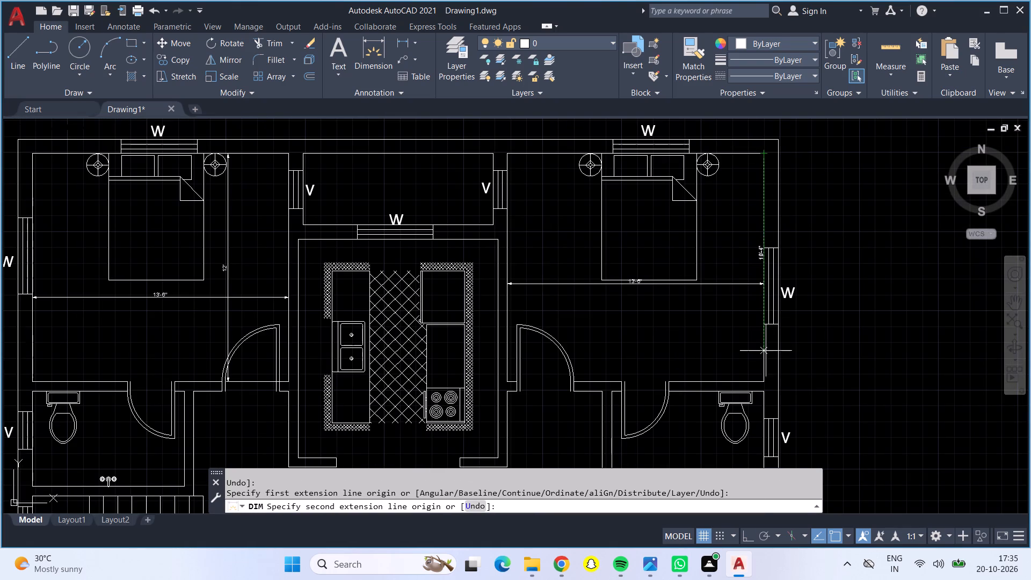
click(764, 382)
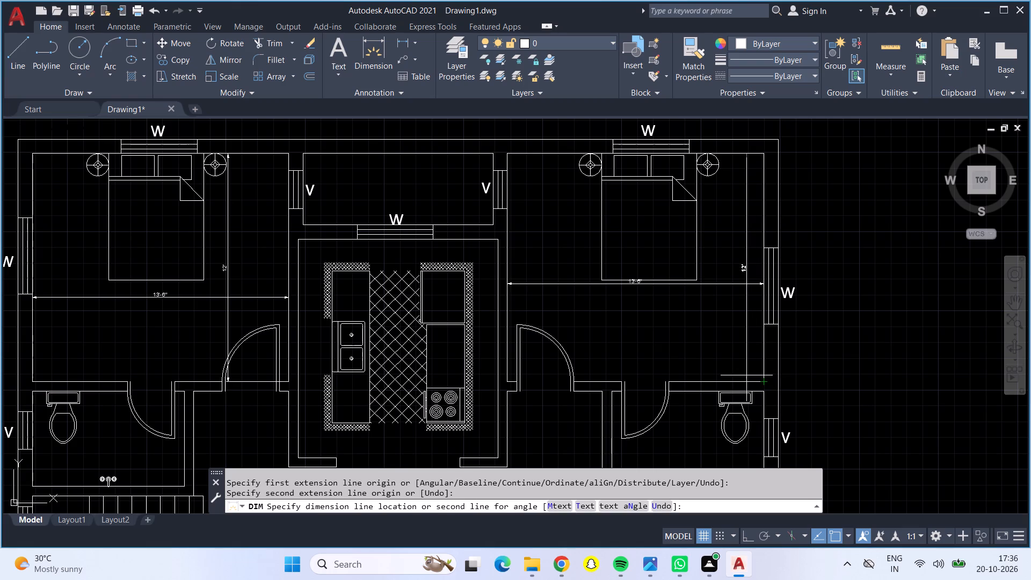
click(651, 351)
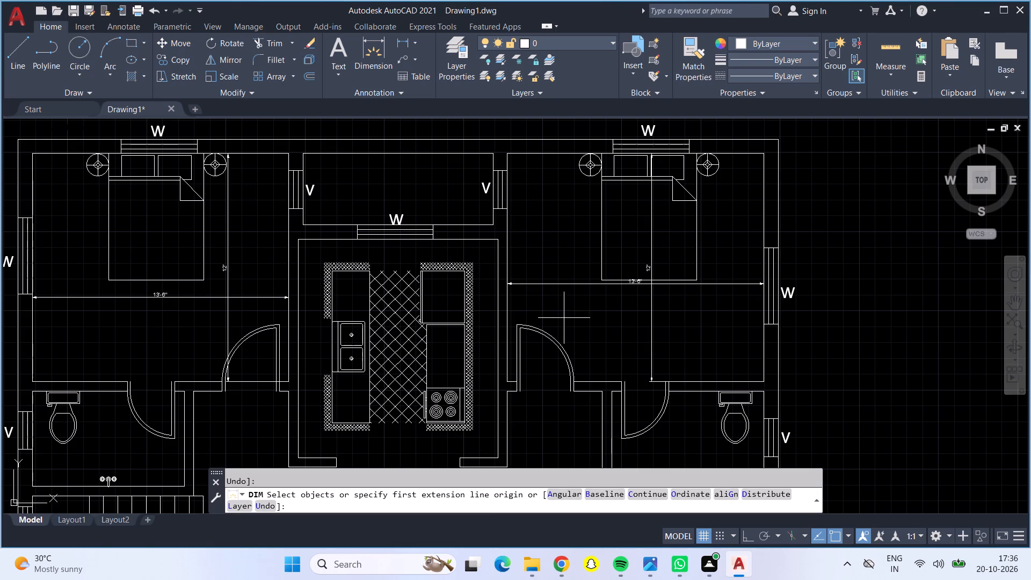
Dimension the kitchen's inside width along its north wall and inside length along its east wall, placing both dimension lines just inside the walls.
middle_drag(564, 318, 579, 278)
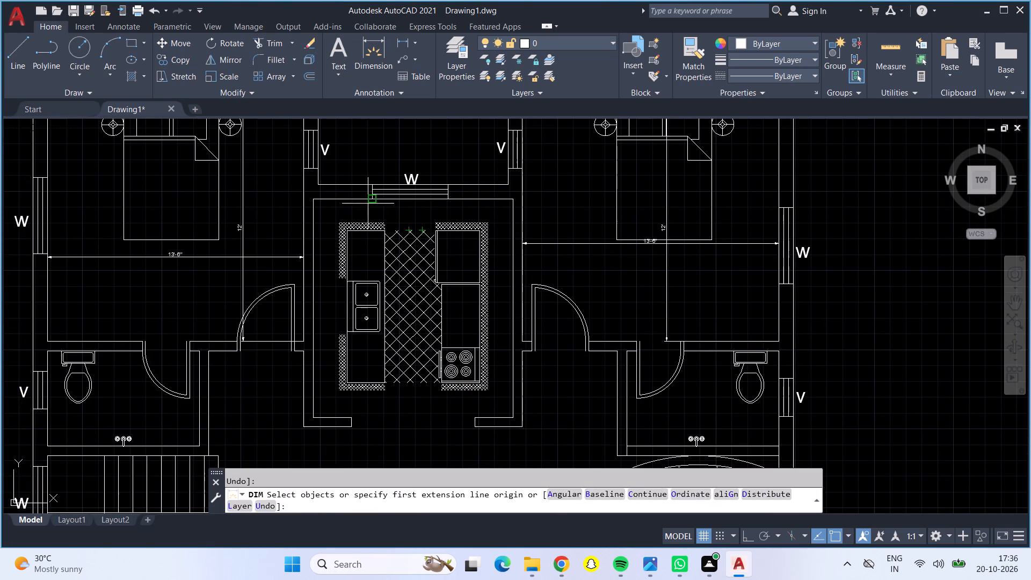
click(313, 201)
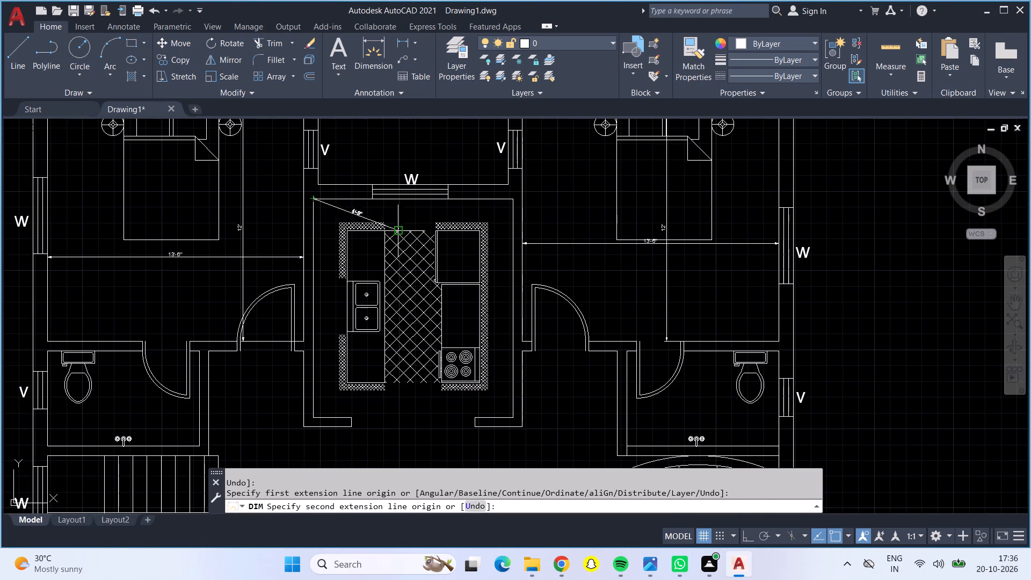
click(514, 195)
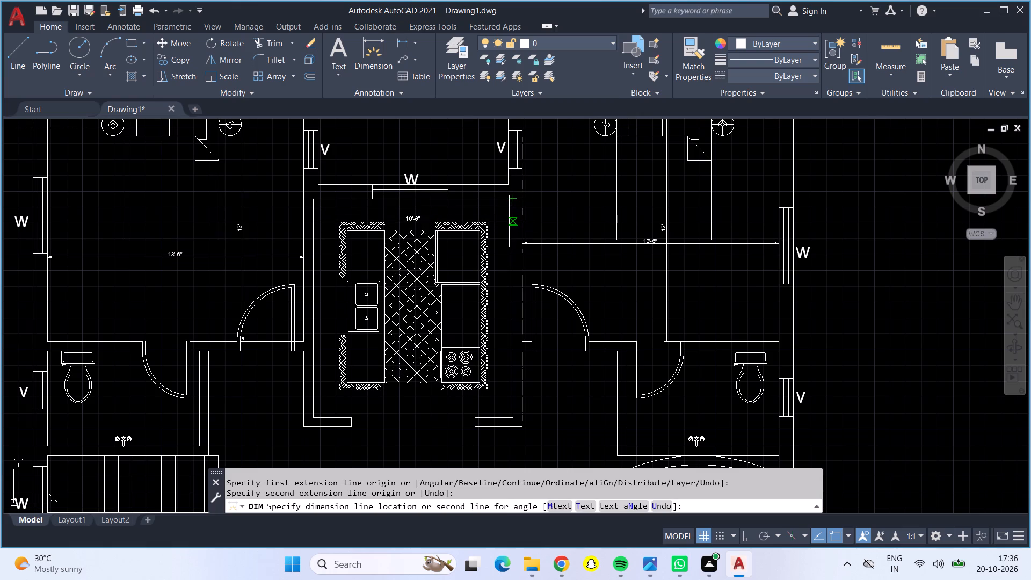
click(506, 217)
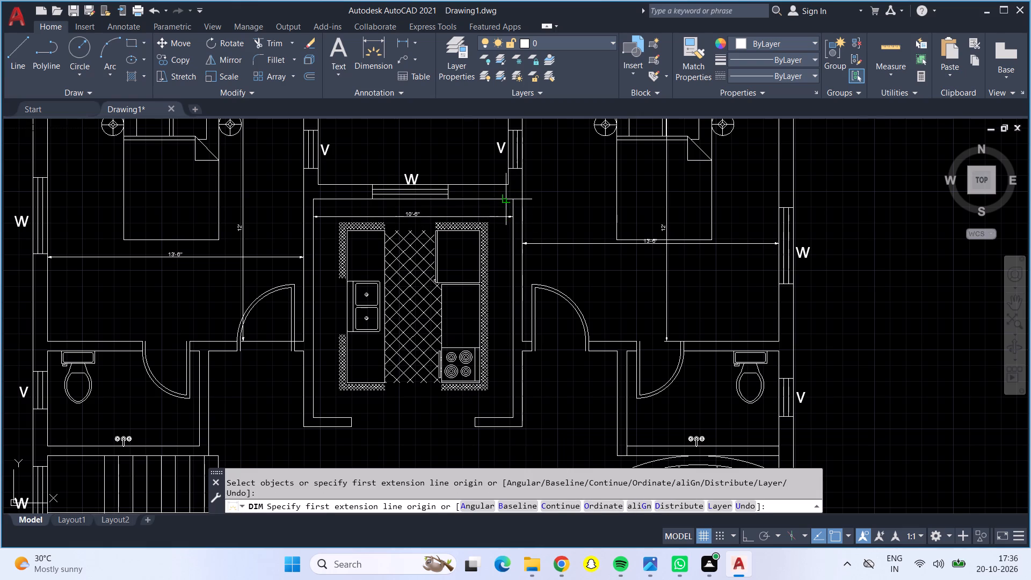
click(514, 199)
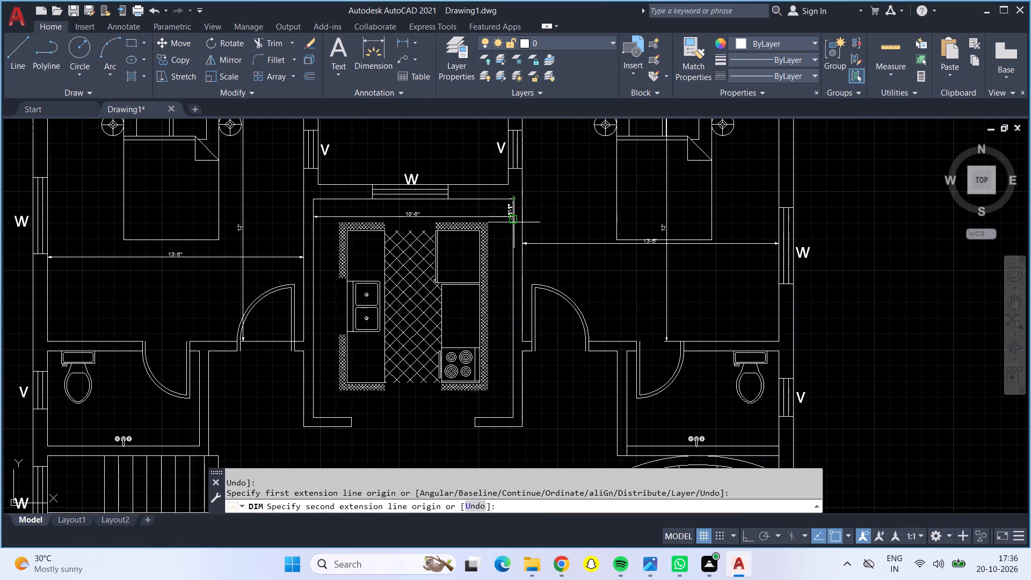
click(511, 417)
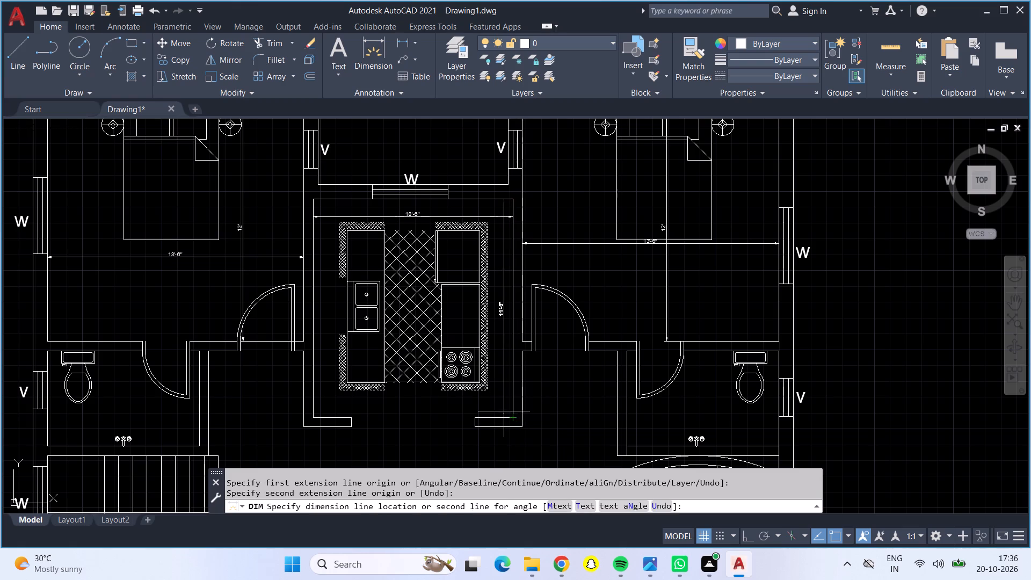
click(500, 408)
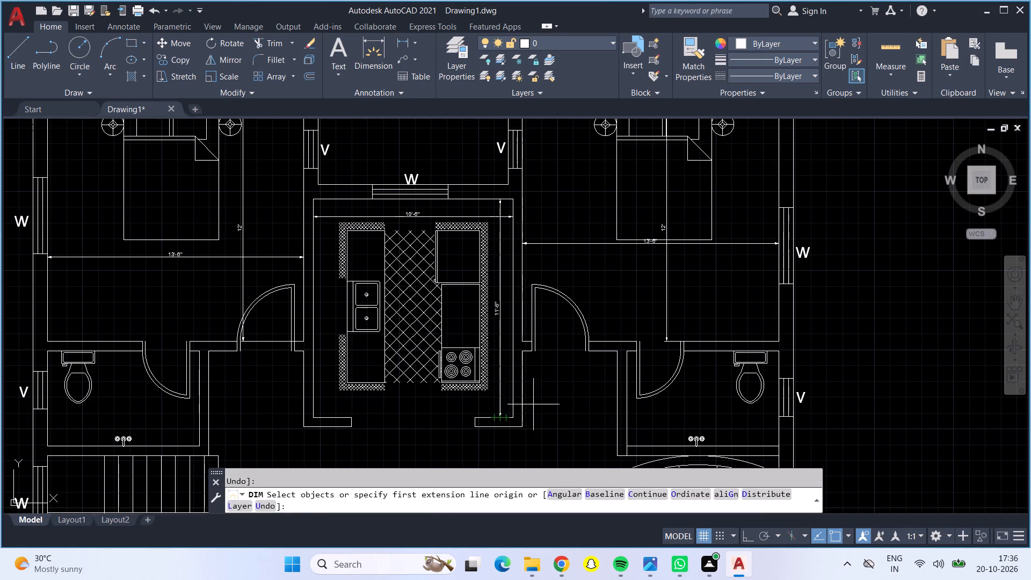
middle_drag(550, 430, 561, 253)
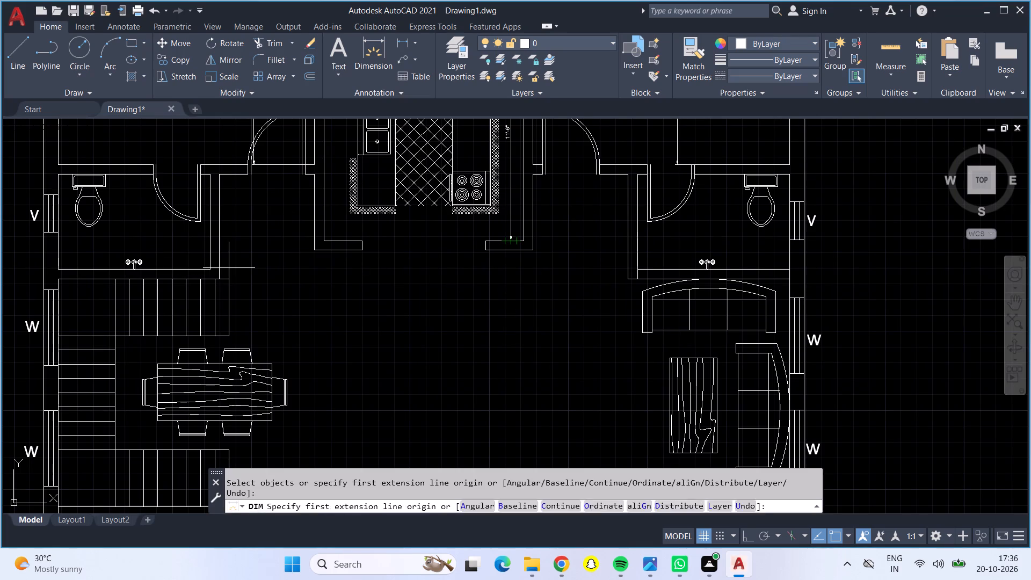
Dimension the central hall's east-west width between the facing south corners of the two north bathrooms, placing the dimension line just south of them.
click(215, 276)
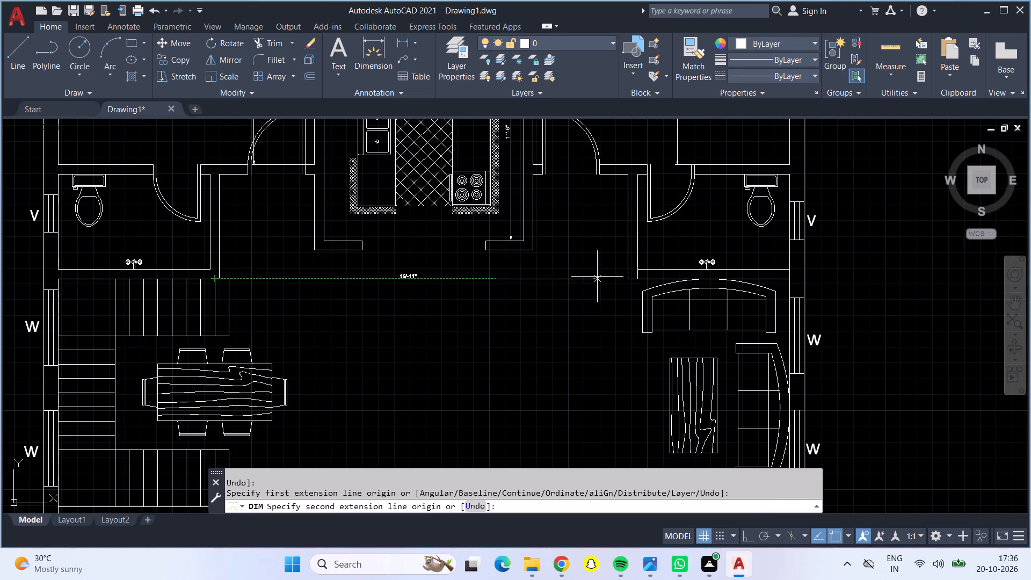
click(628, 279)
click(626, 294)
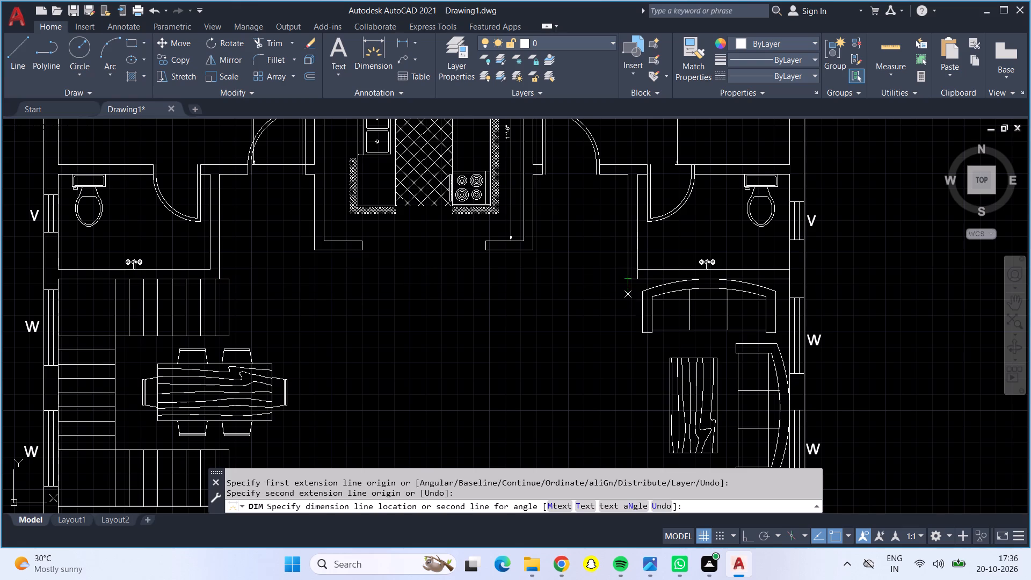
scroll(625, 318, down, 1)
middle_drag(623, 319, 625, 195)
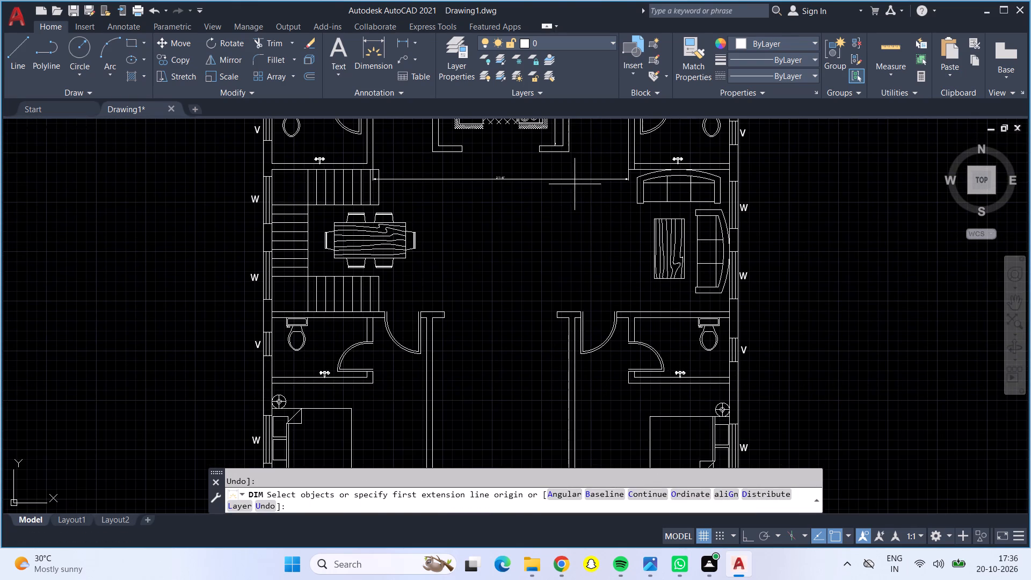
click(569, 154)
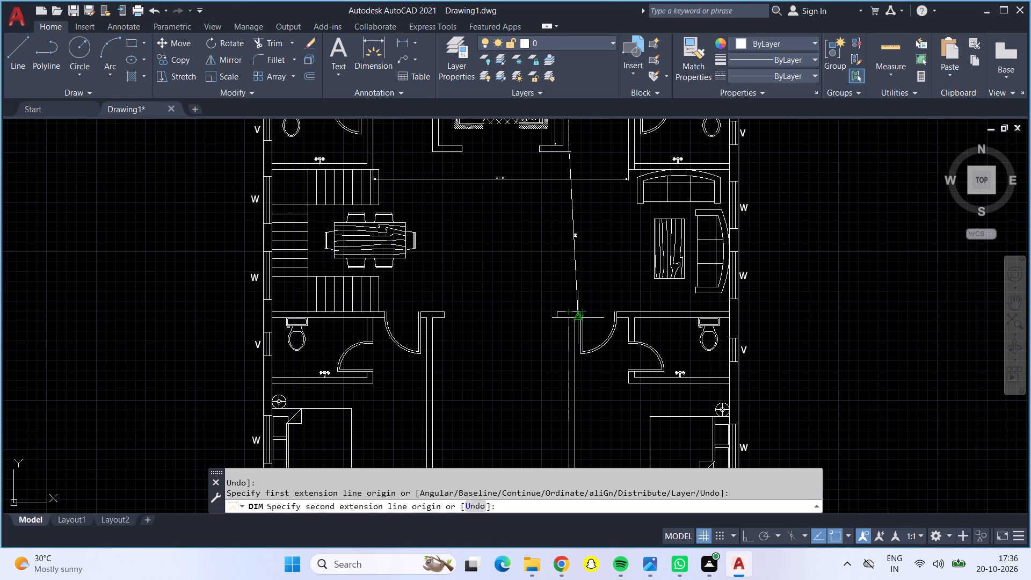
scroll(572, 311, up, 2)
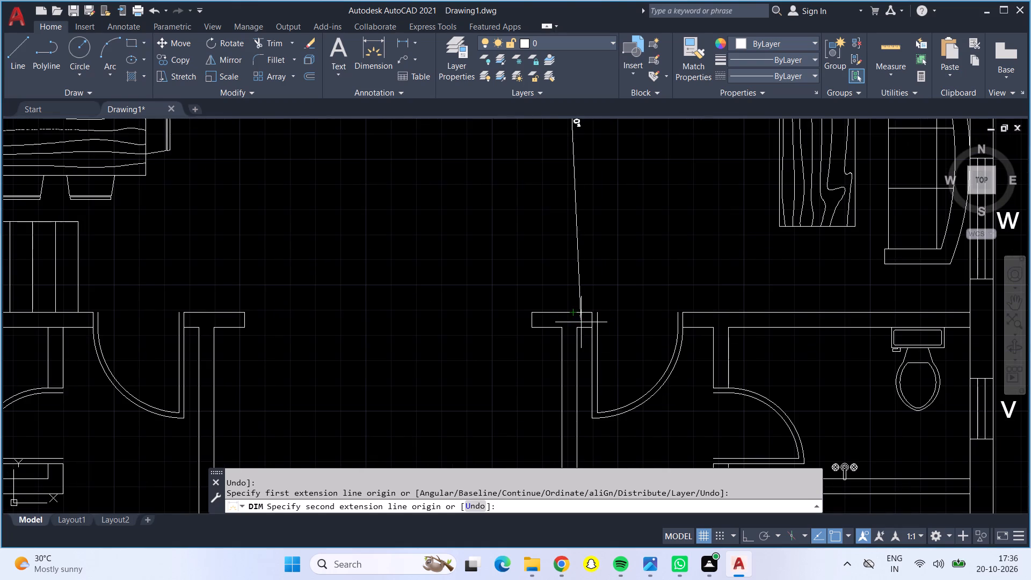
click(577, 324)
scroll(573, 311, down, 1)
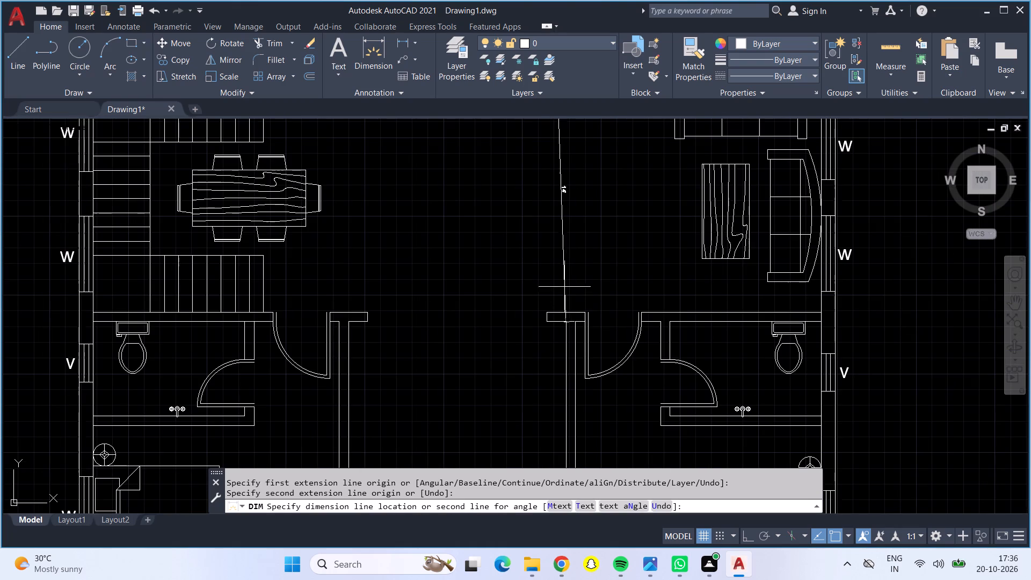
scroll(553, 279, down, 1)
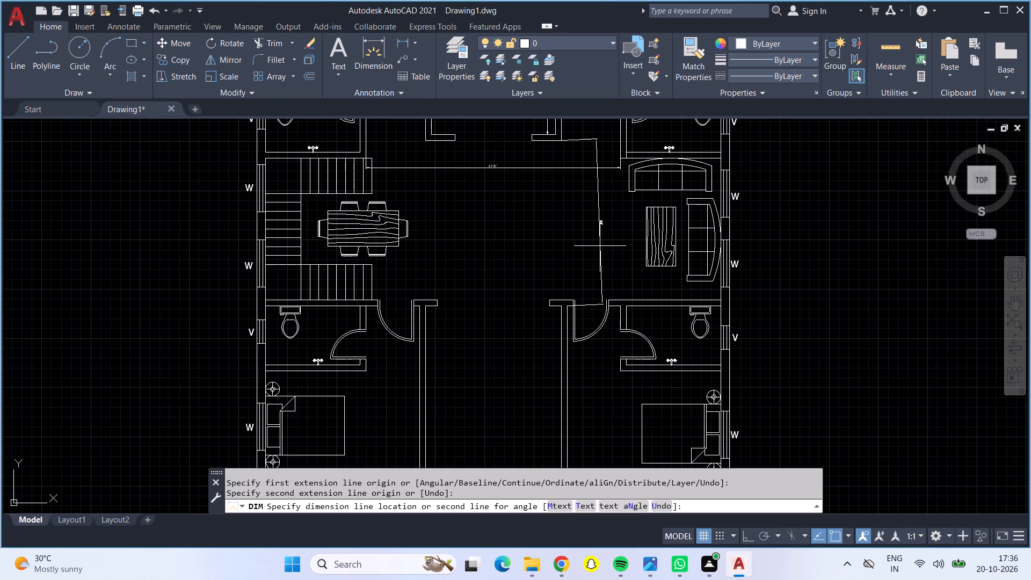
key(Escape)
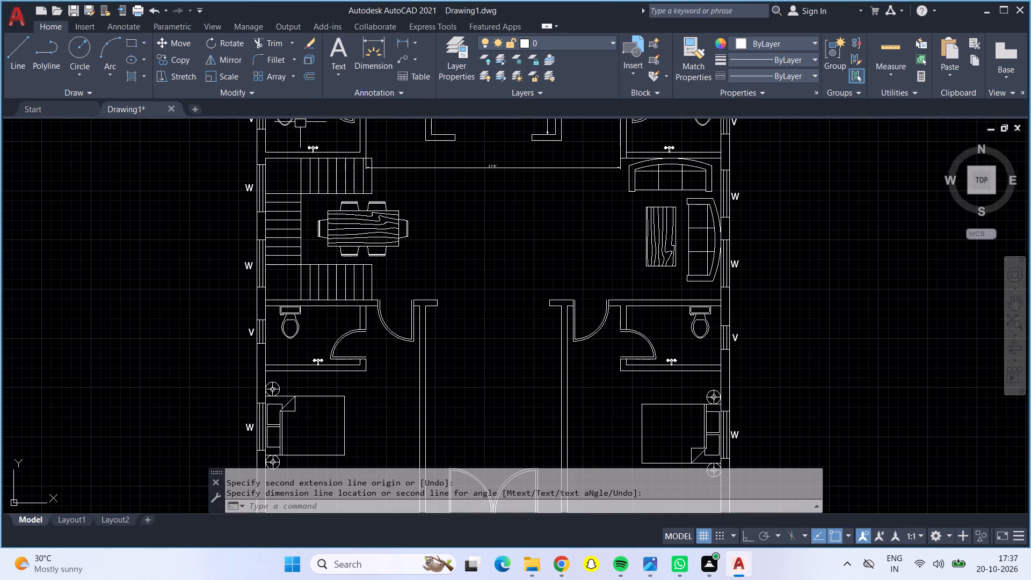
With Ortho on, dimension the central hall's north-south length from the kitchen's south wall to the entrance passage's wall end, placing the line mid-hall.
click(374, 52)
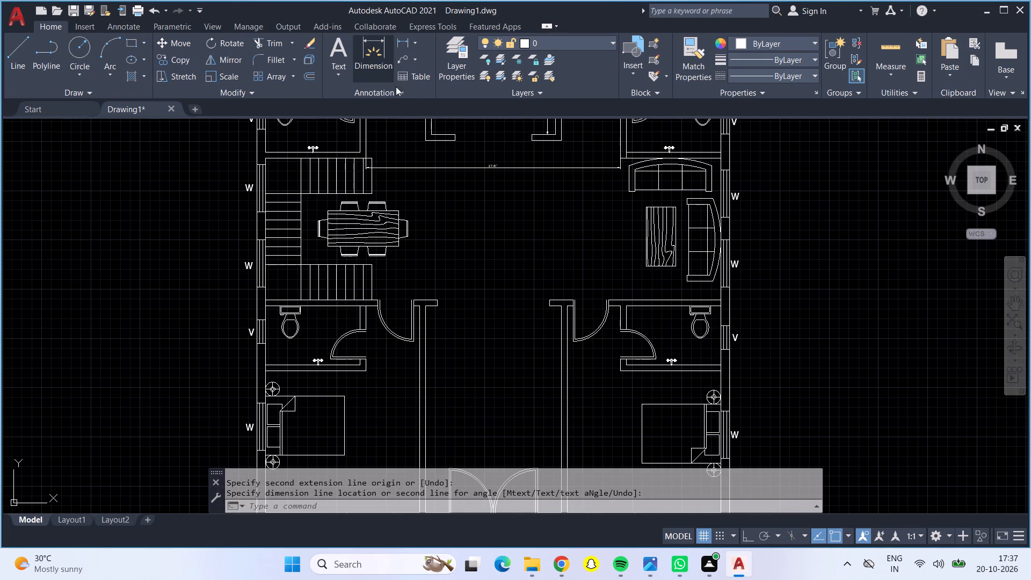
click(549, 144)
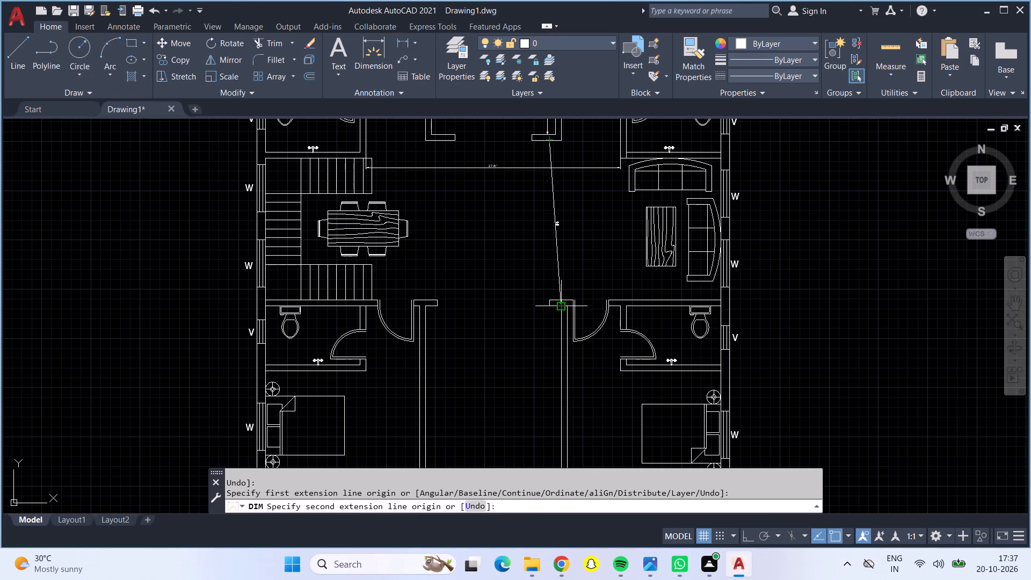
key(F8)
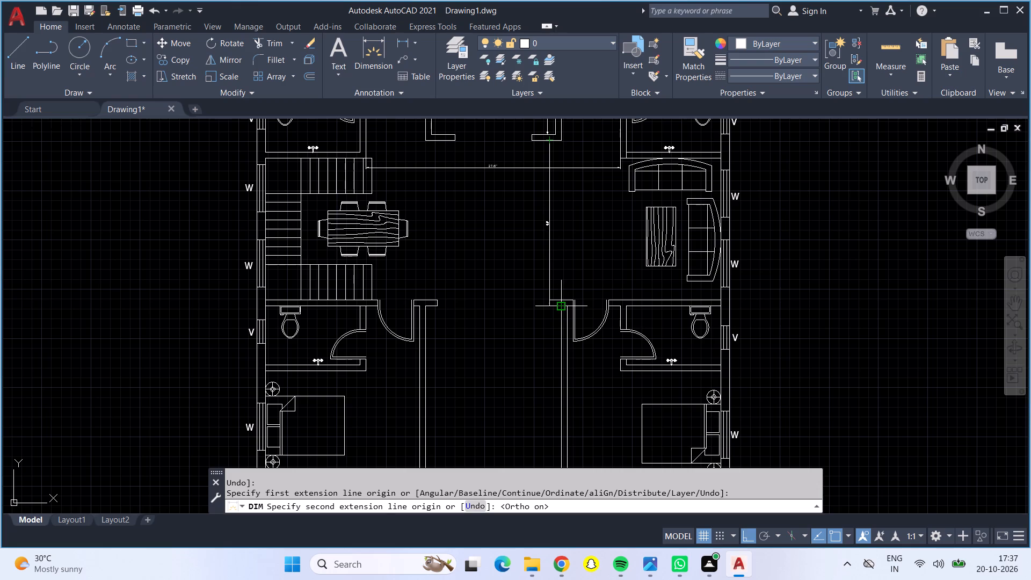
scroll(546, 295, up, 3)
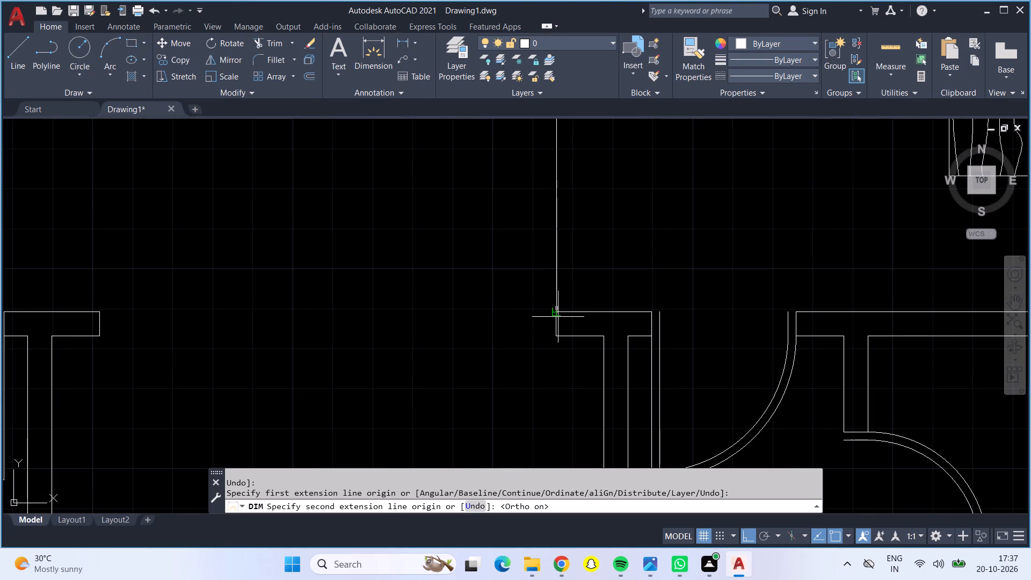
click(556, 311)
scroll(556, 311, down, 3)
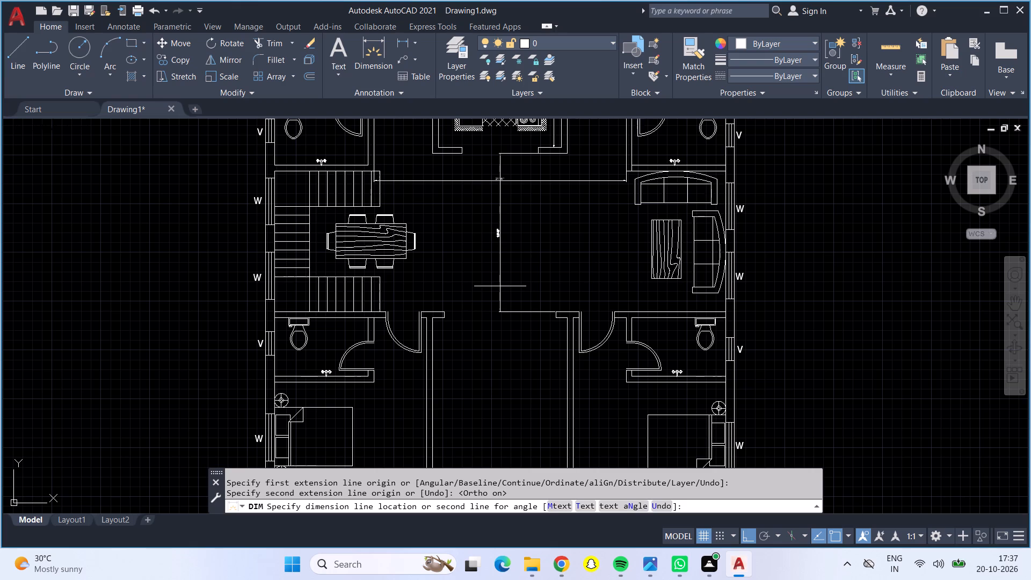
click(487, 259)
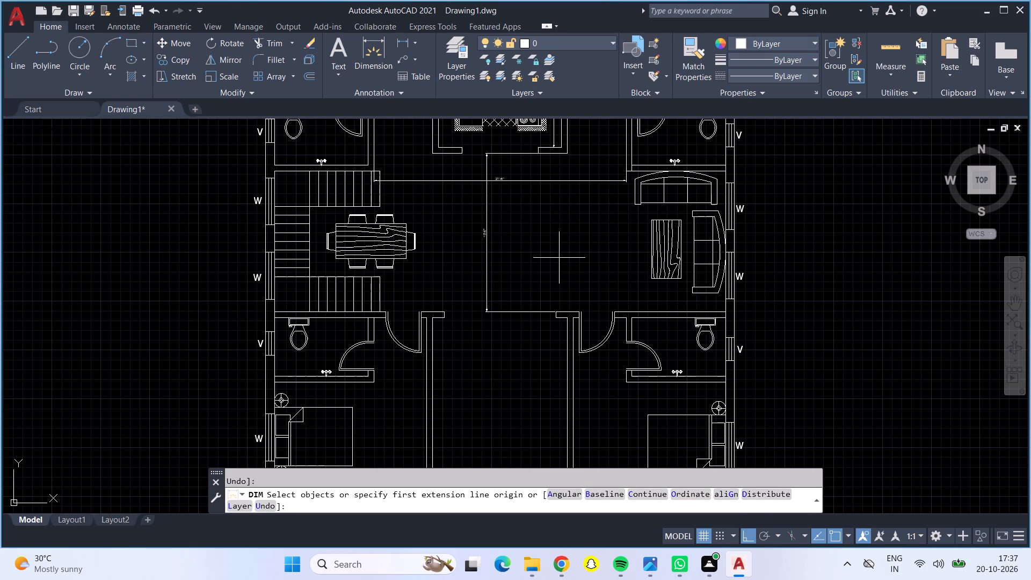
Dimension the southeast bathroom's east-west inside width along its north wall, placing the dimension line across the middle of the room.
scroll(559, 258, down, 1)
middle_drag(536, 336, 521, 328)
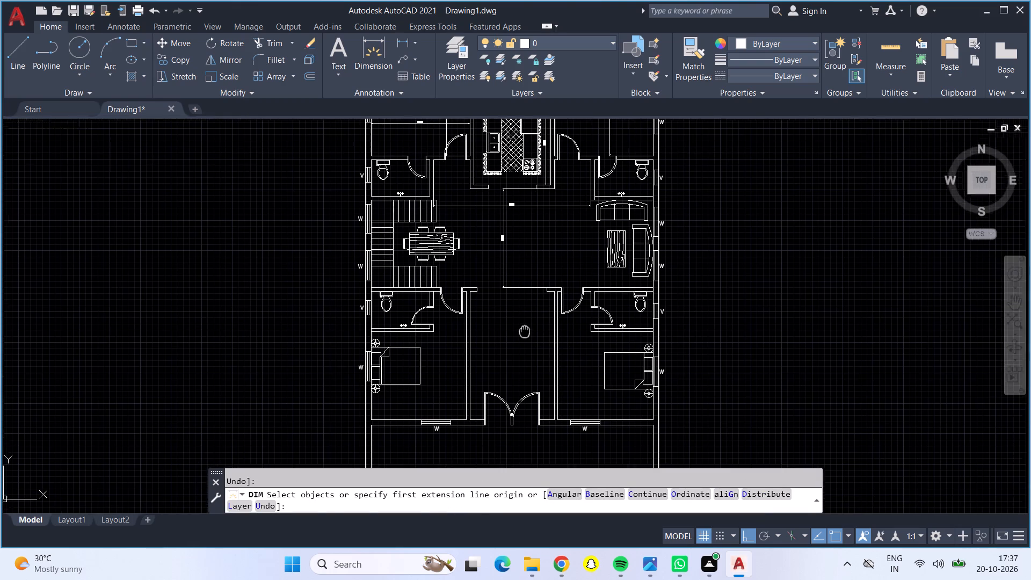
middle_drag(521, 328, 520, 325)
scroll(600, 296, up, 3)
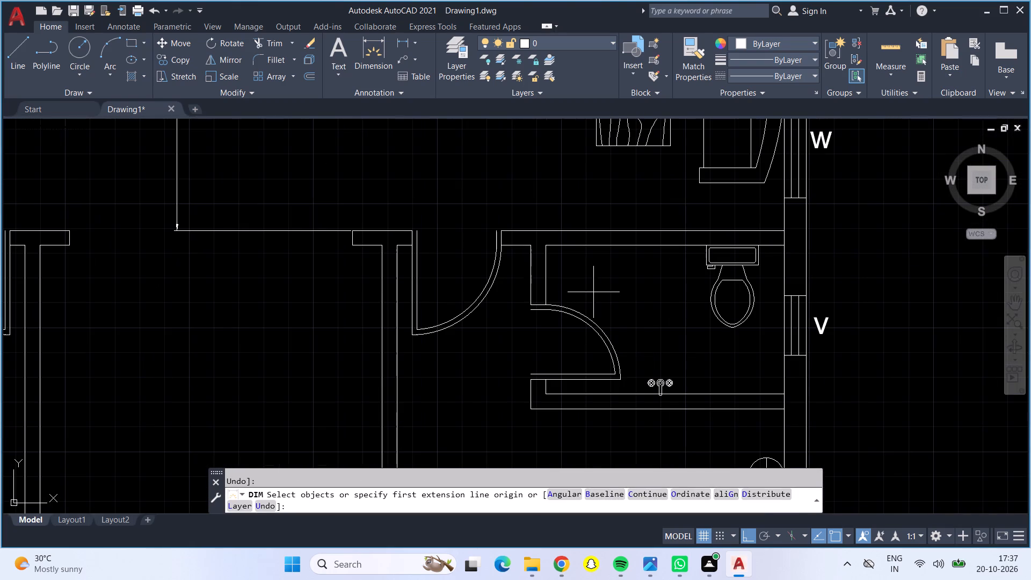
click(542, 243)
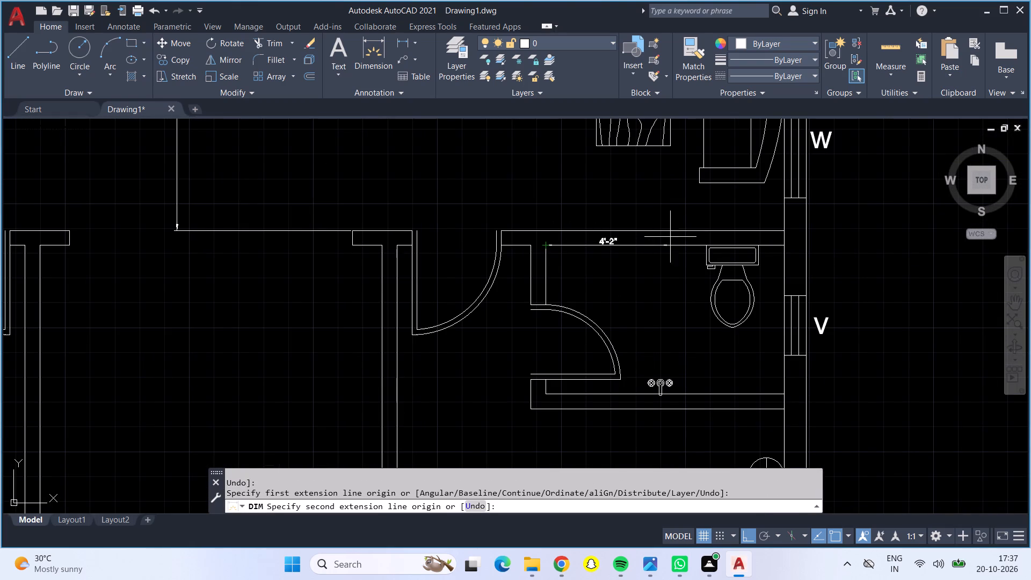
click(780, 243)
click(774, 315)
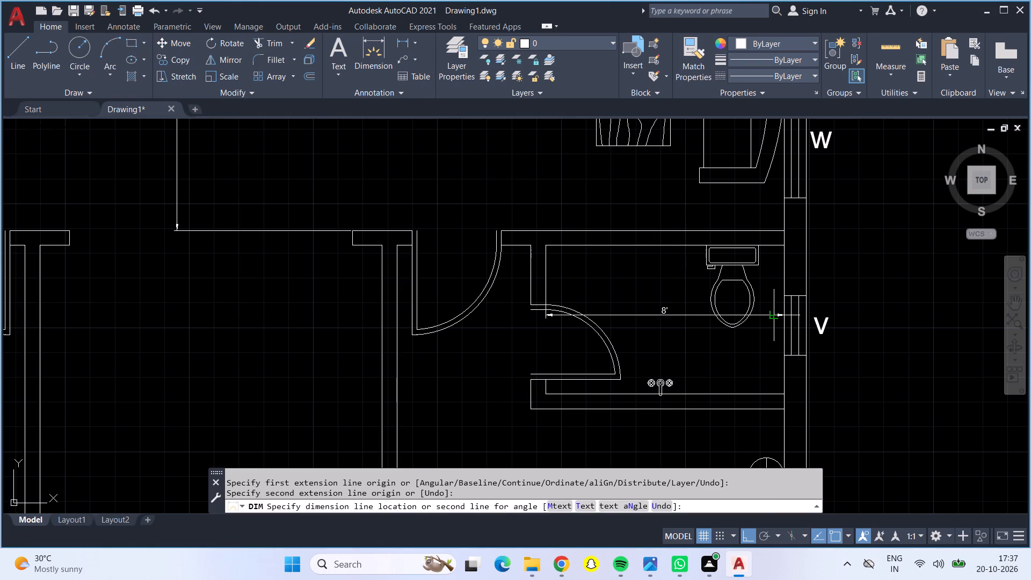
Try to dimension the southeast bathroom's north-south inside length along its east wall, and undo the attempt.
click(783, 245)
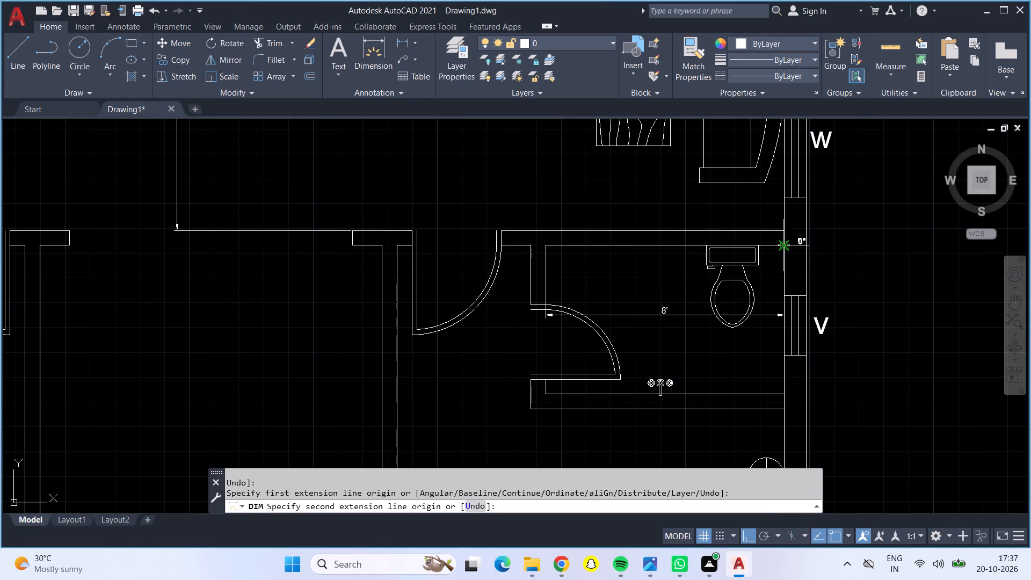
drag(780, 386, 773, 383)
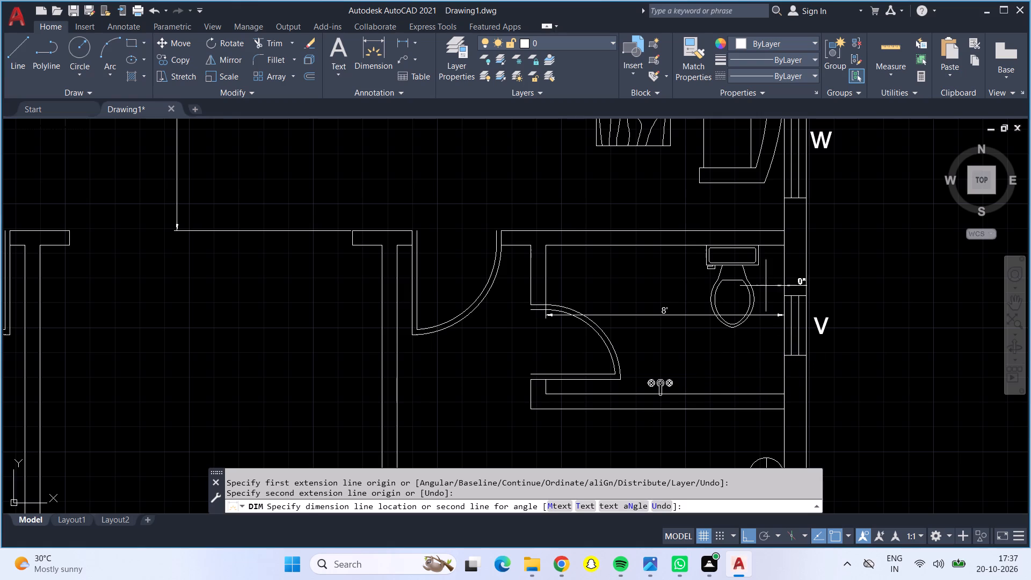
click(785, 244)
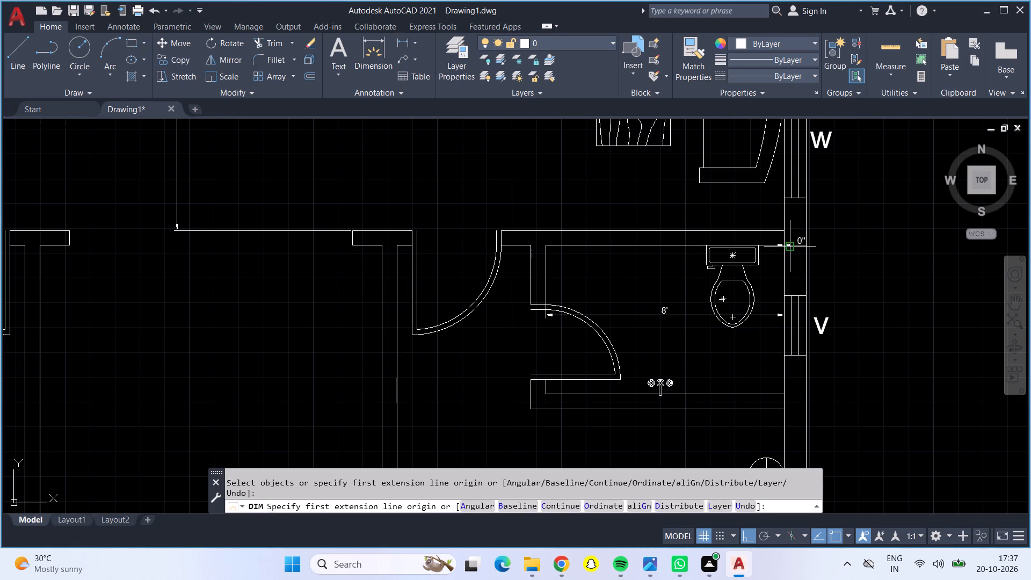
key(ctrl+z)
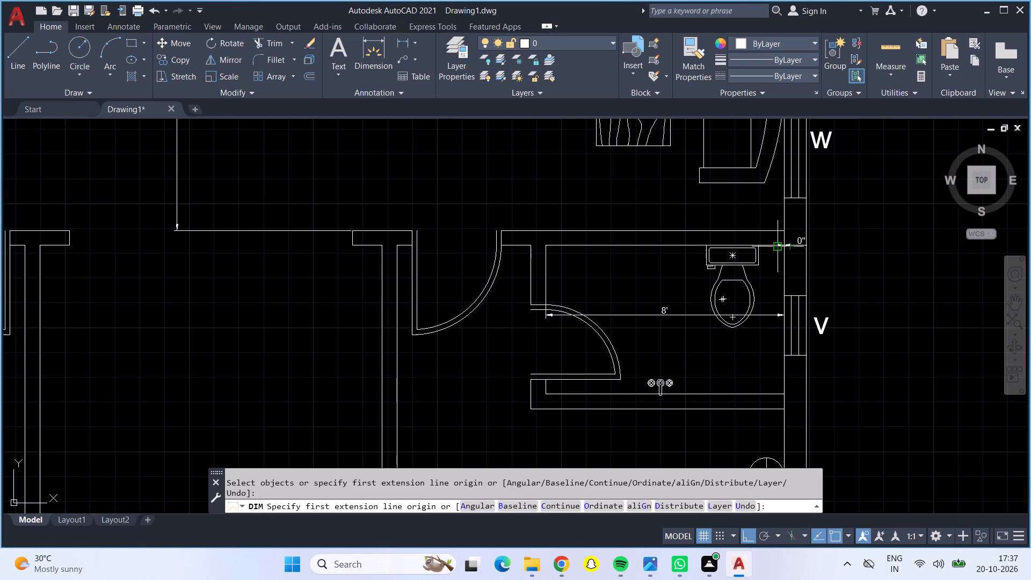
Dimension the southeast bathroom's north-south inside length along its east wall, placing the dimension line just west of the toilet.
click(785, 248)
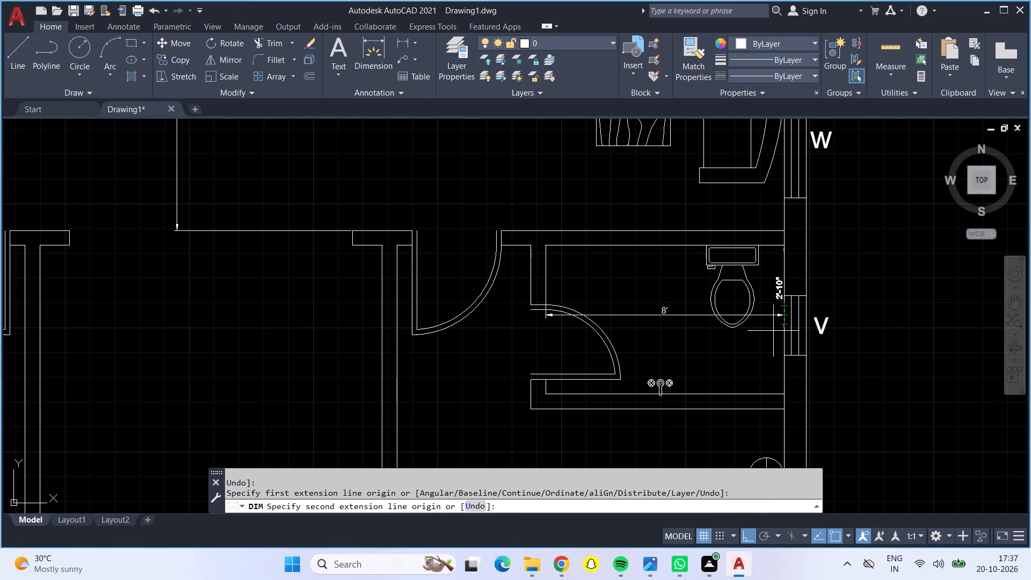
drag(782, 396, 774, 395)
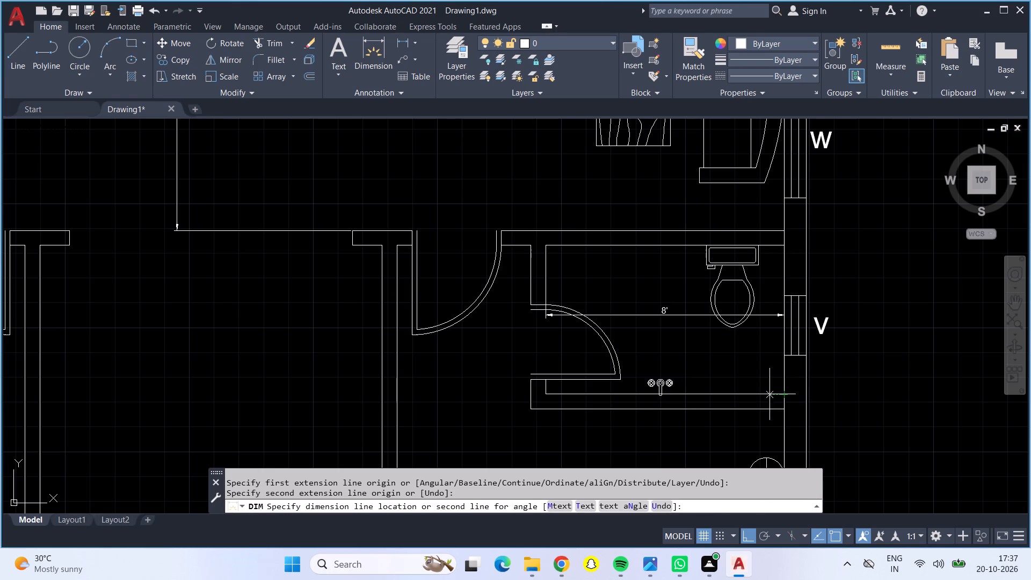
click(685, 341)
Dimension the southwest bathroom's east-west inside width along its north wall, placing the dimension line just south of the toilet.
scroll(716, 345, down, 1)
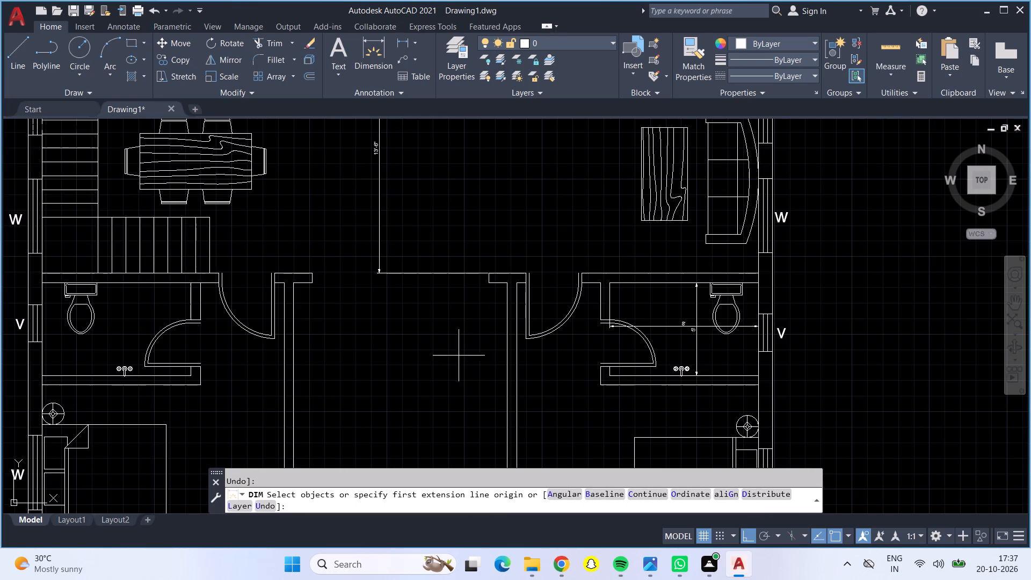
middle_drag(384, 370, 754, 293)
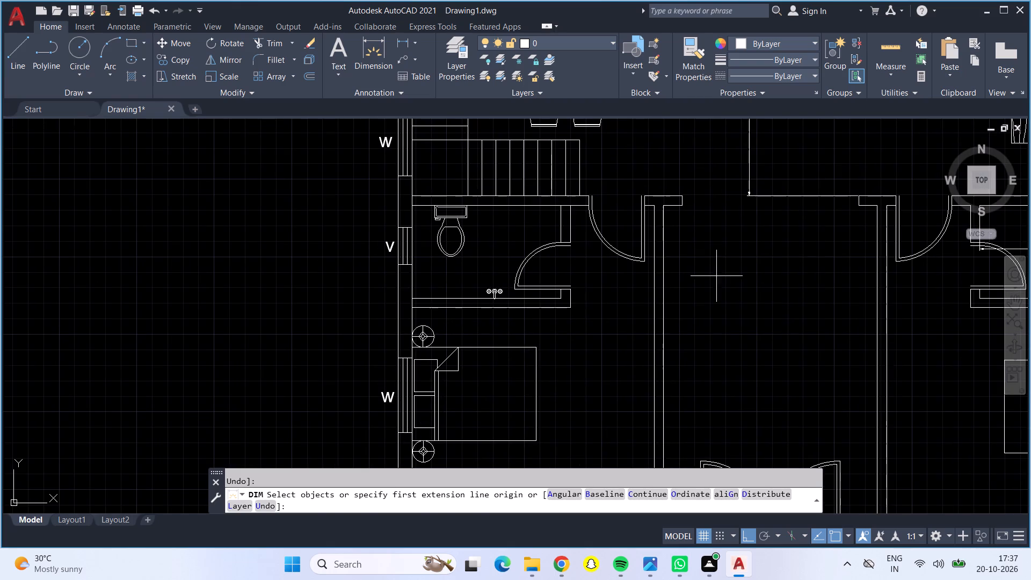
scroll(504, 235, up, 1)
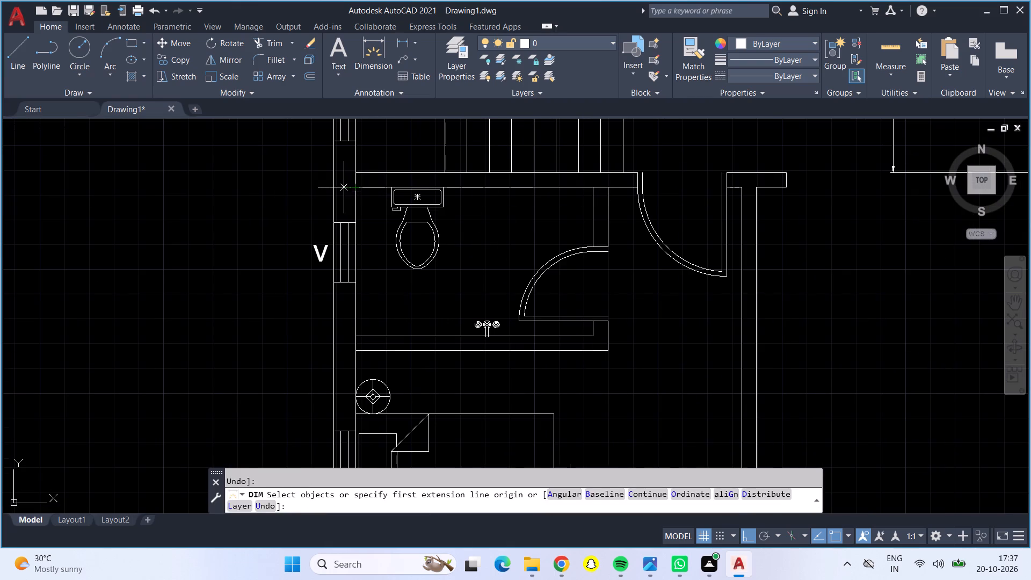
click(360, 183)
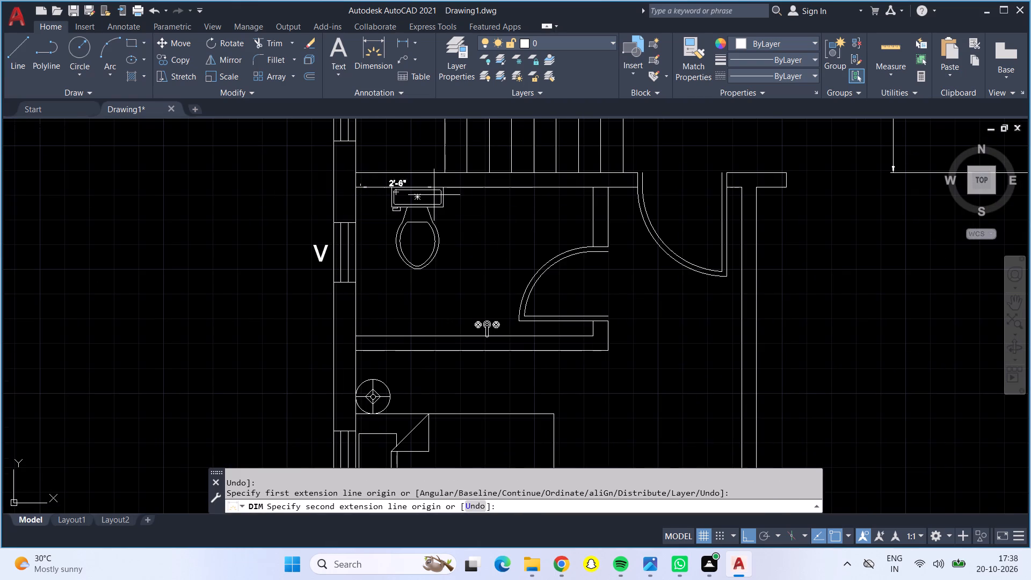
click(591, 191)
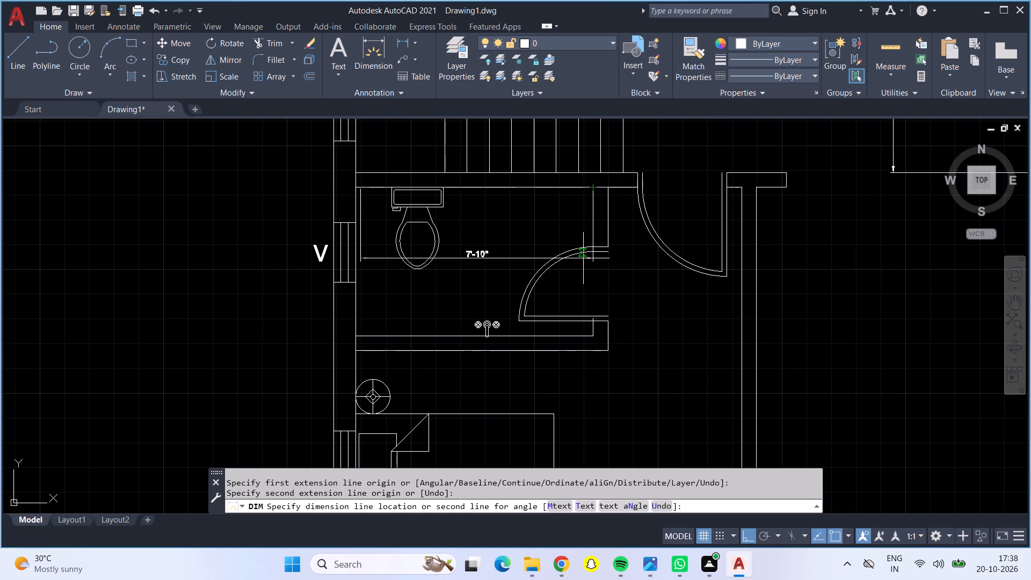
click(583, 270)
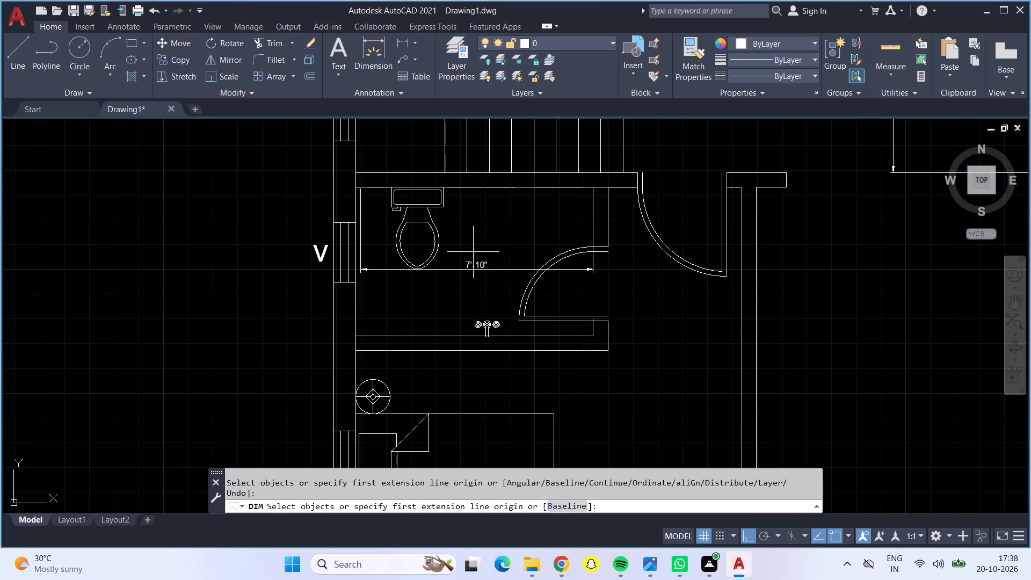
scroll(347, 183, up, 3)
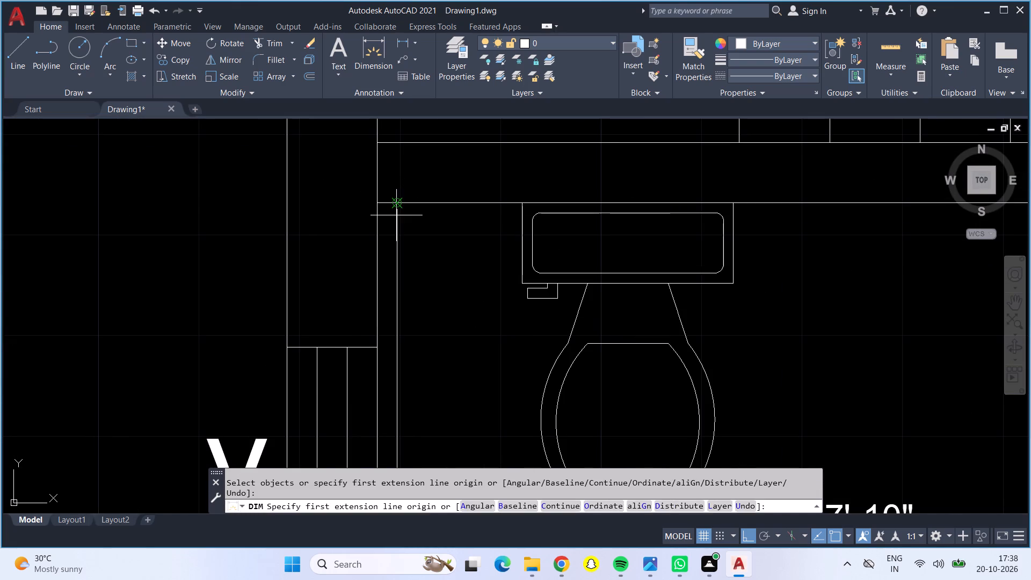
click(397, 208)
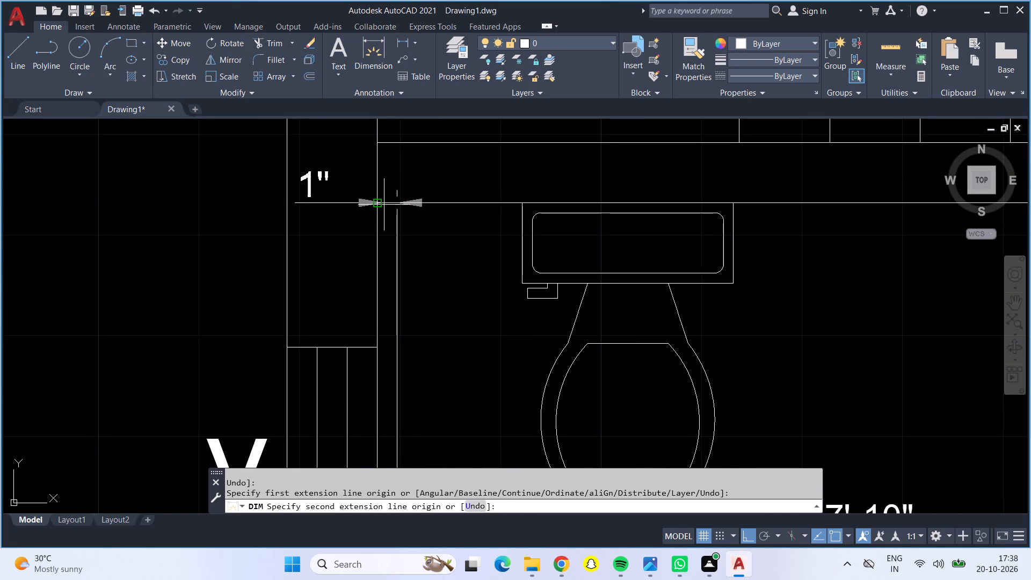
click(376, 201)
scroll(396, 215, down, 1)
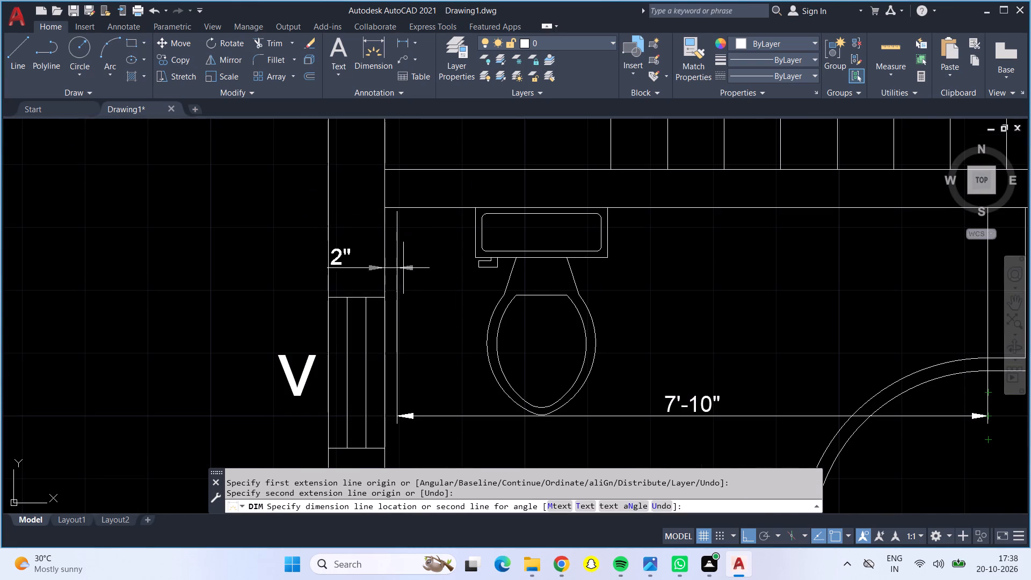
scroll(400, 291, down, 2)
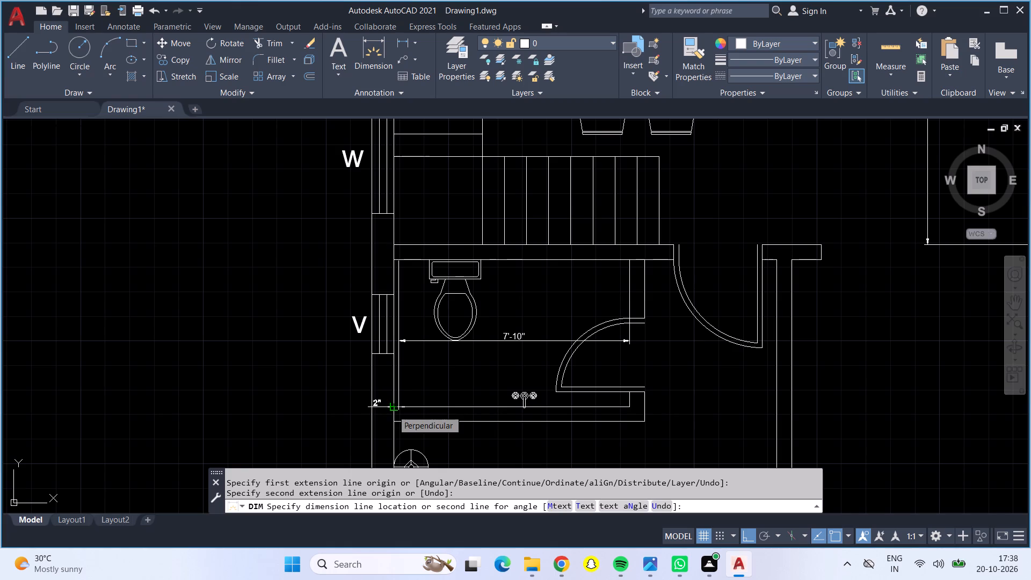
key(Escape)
Delete the east-west width dimension in the southwest bathroom.
click(426, 339)
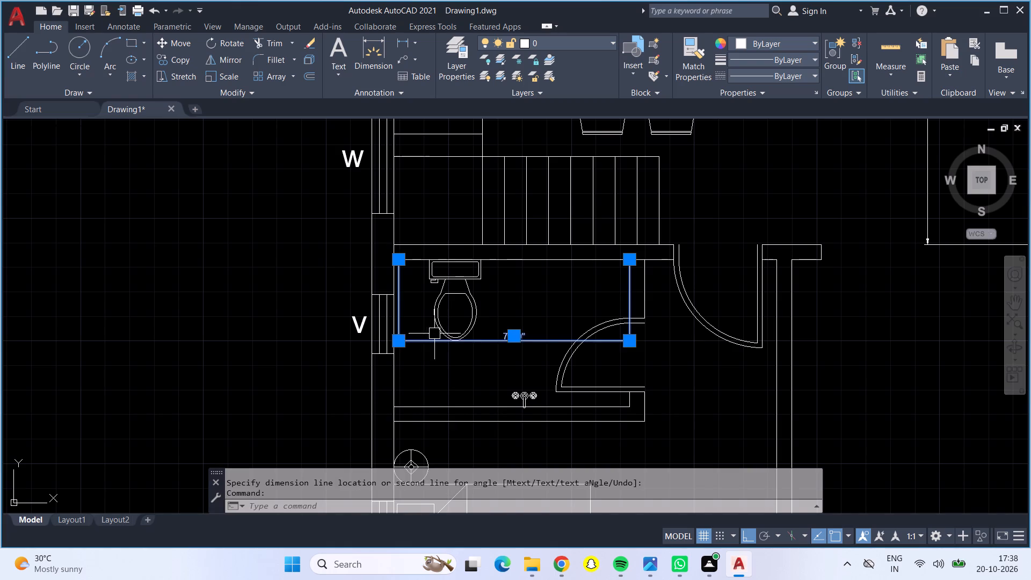
key(Delete)
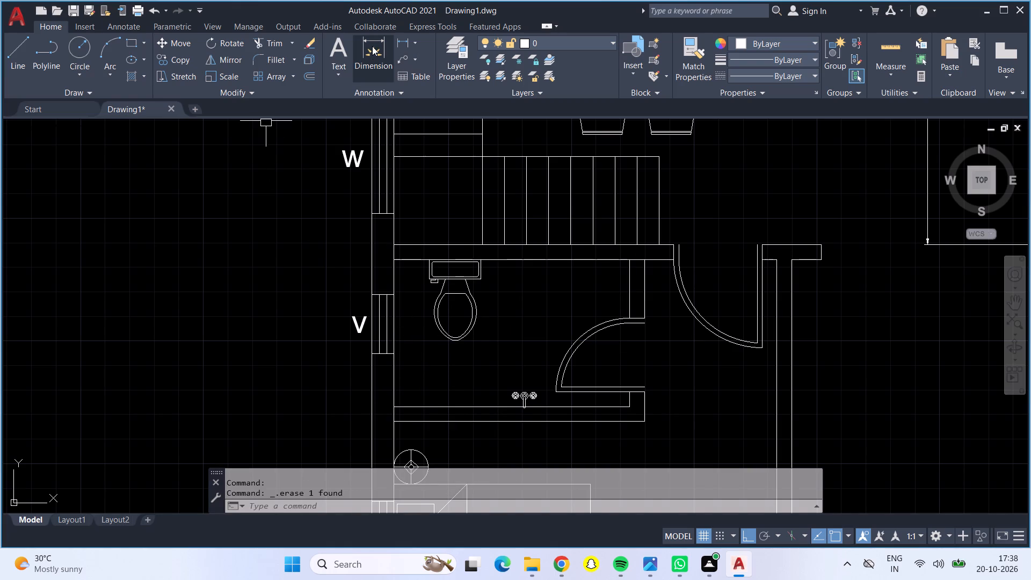
Dimension the southwest bathroom's east-west inside width from the west wall's inner corner along the north wall, placing the dimension line across the toilet bowl.
click(372, 46)
scroll(395, 257, up, 2)
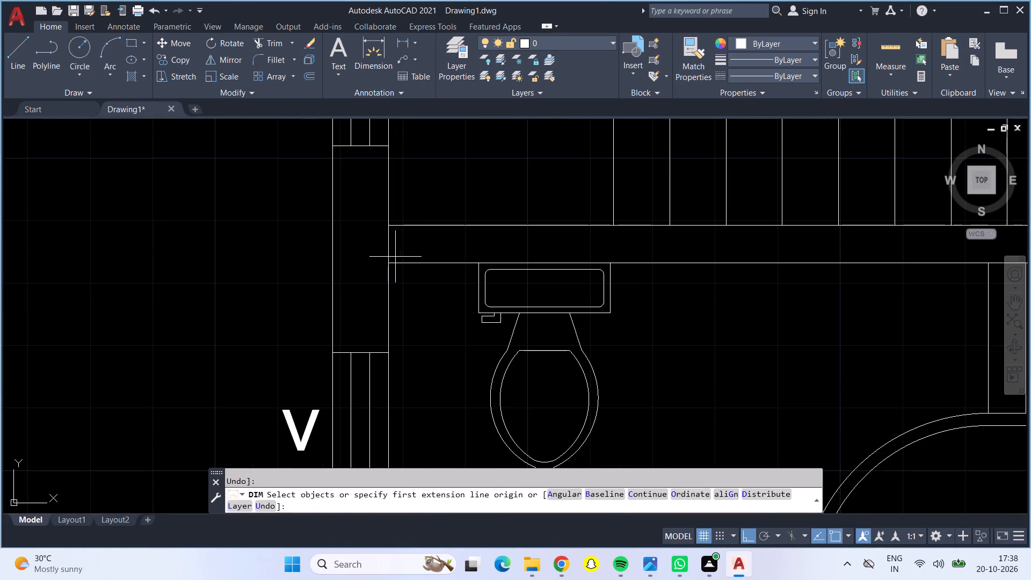
click(390, 264)
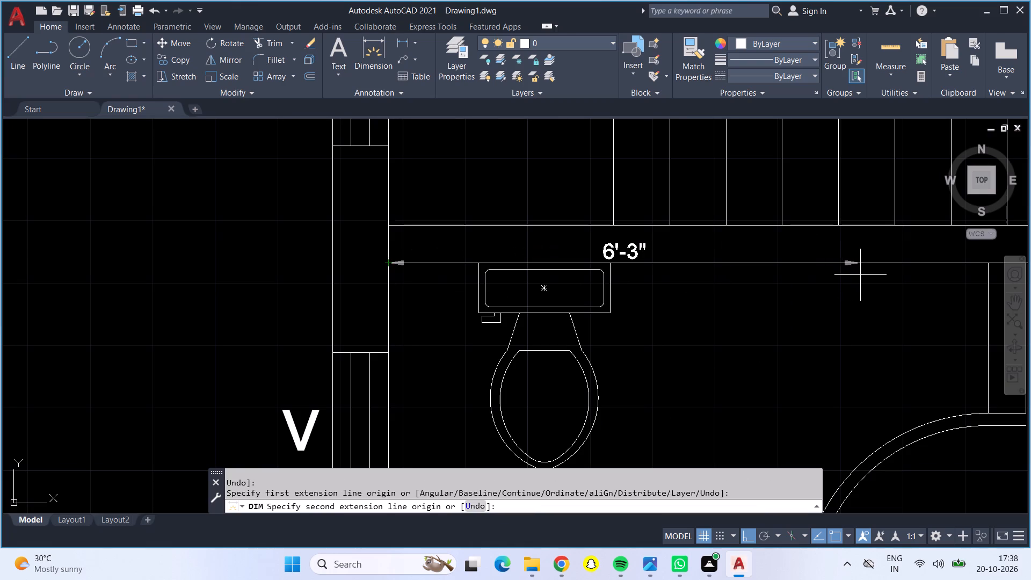
click(986, 266)
scroll(975, 281, down, 2)
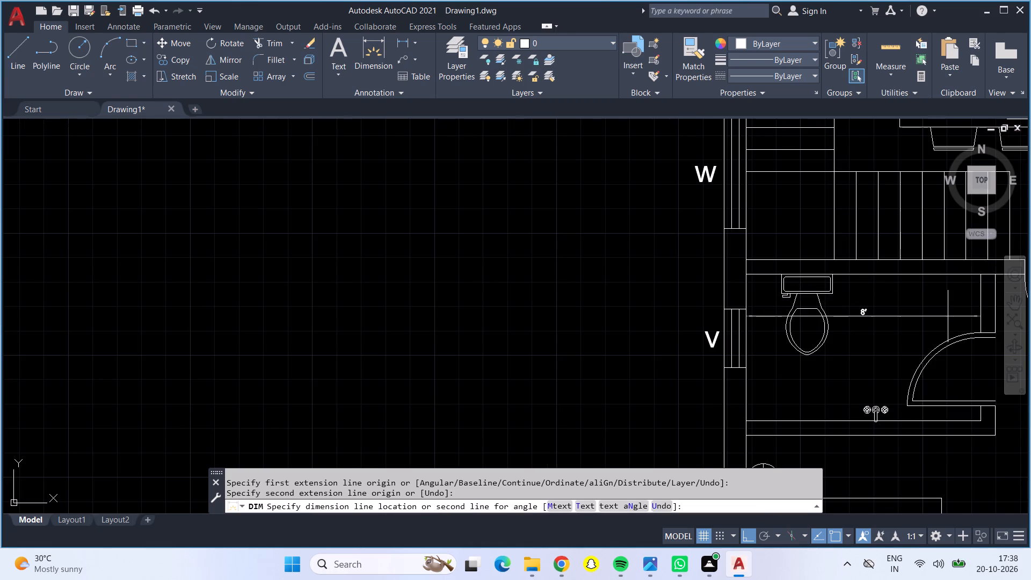
click(914, 342)
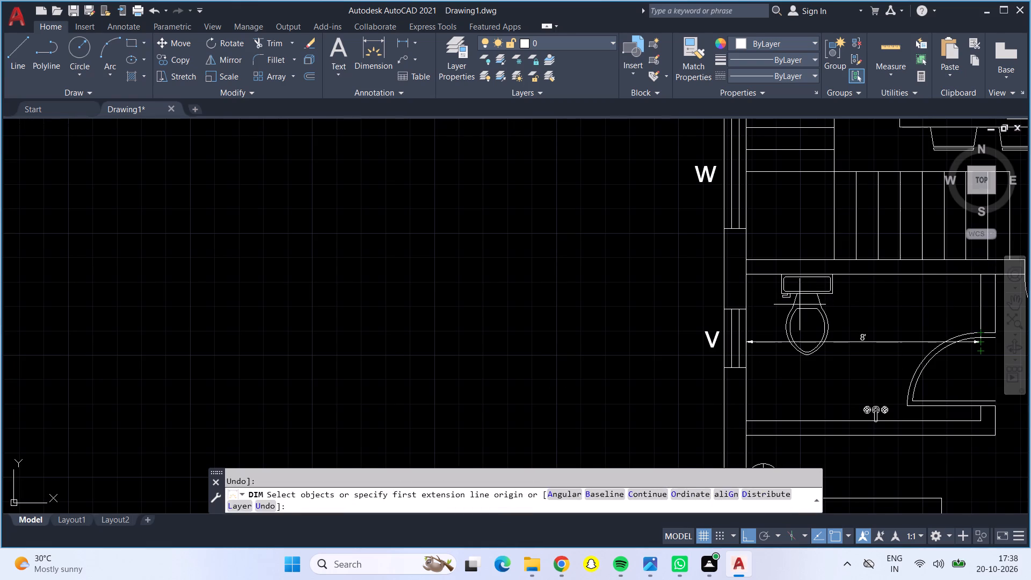
Dimension the southwest bathroom's north-south inside length along its west wall, placing the dimension line between that wall and the toilet.
scroll(737, 284, up, 2)
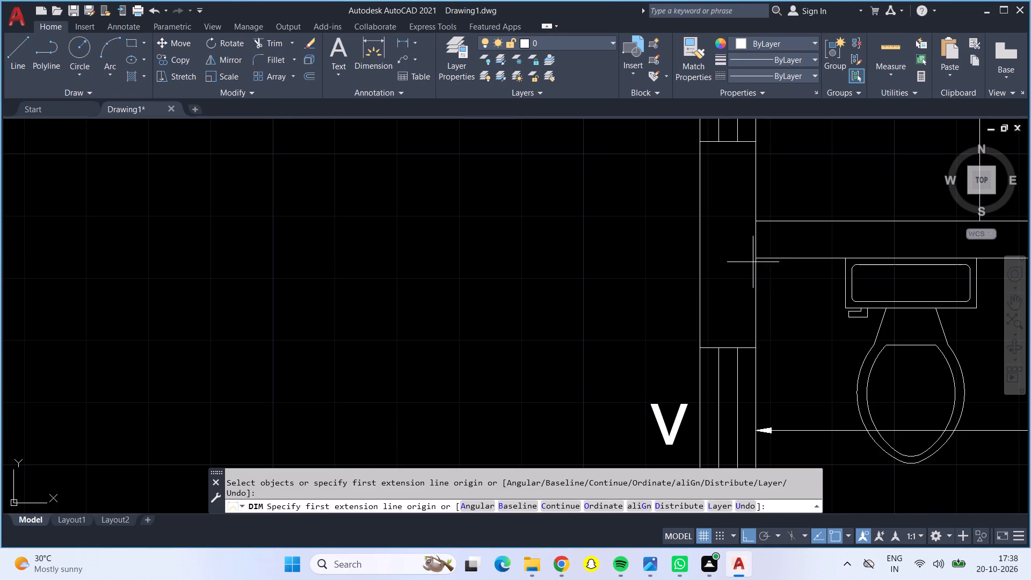
click(754, 259)
scroll(764, 281, down, 2)
middle_drag(764, 283, 763, 244)
click(759, 378)
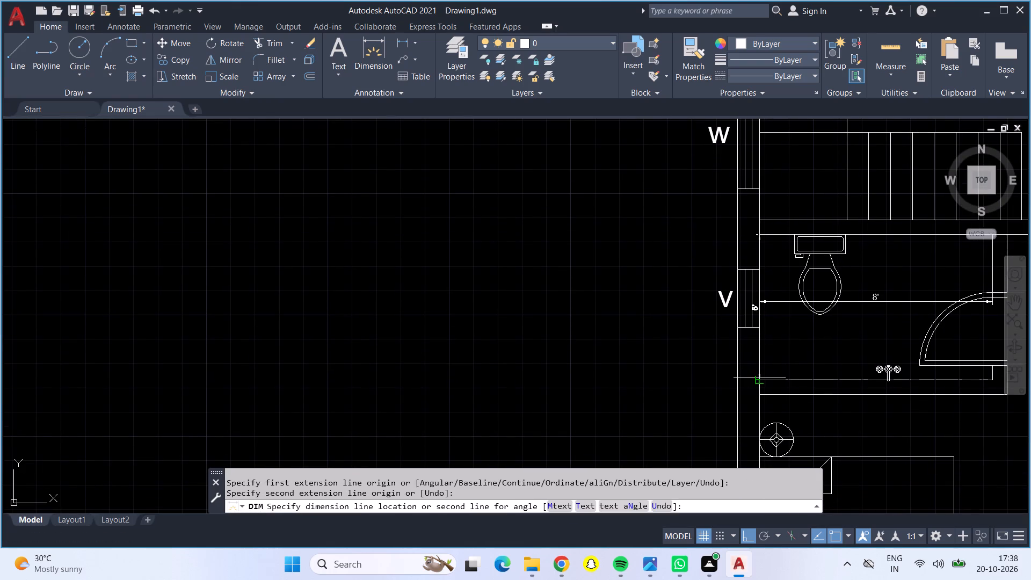
click(788, 365)
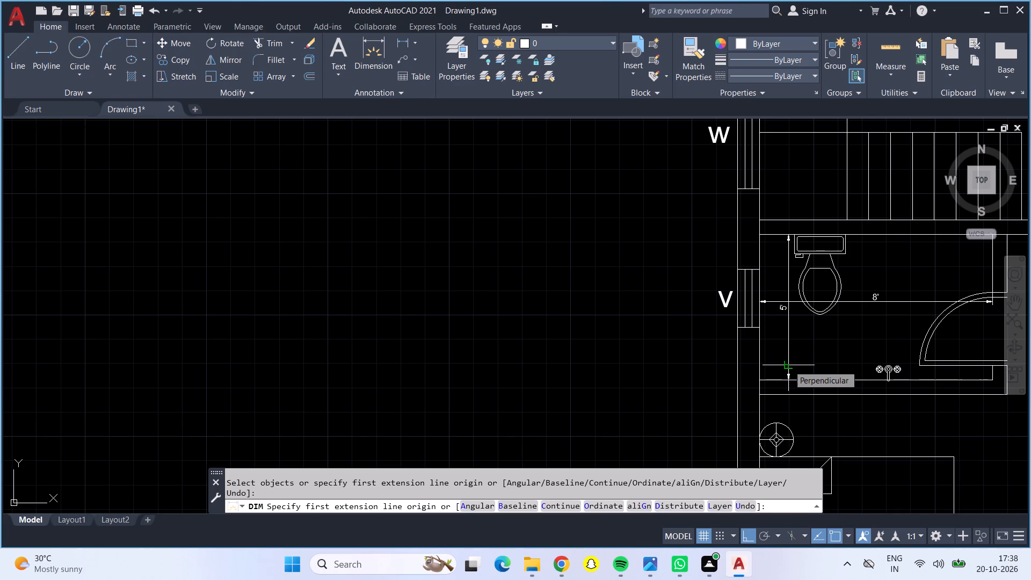
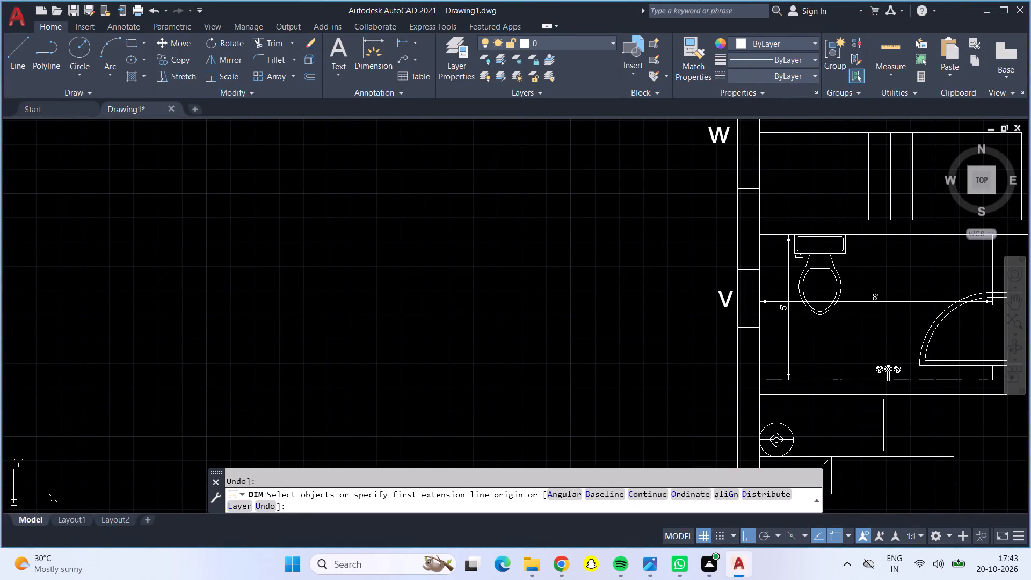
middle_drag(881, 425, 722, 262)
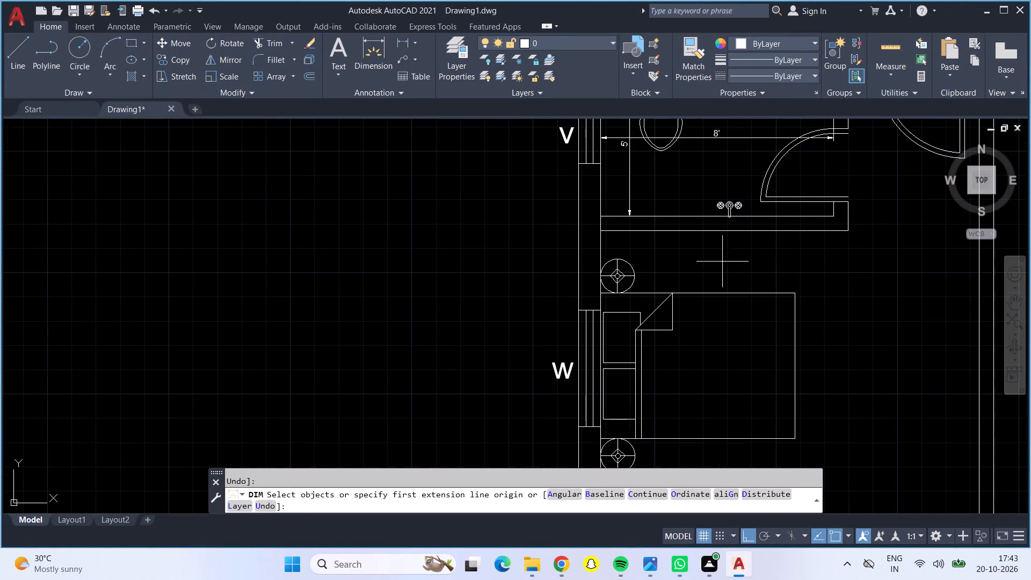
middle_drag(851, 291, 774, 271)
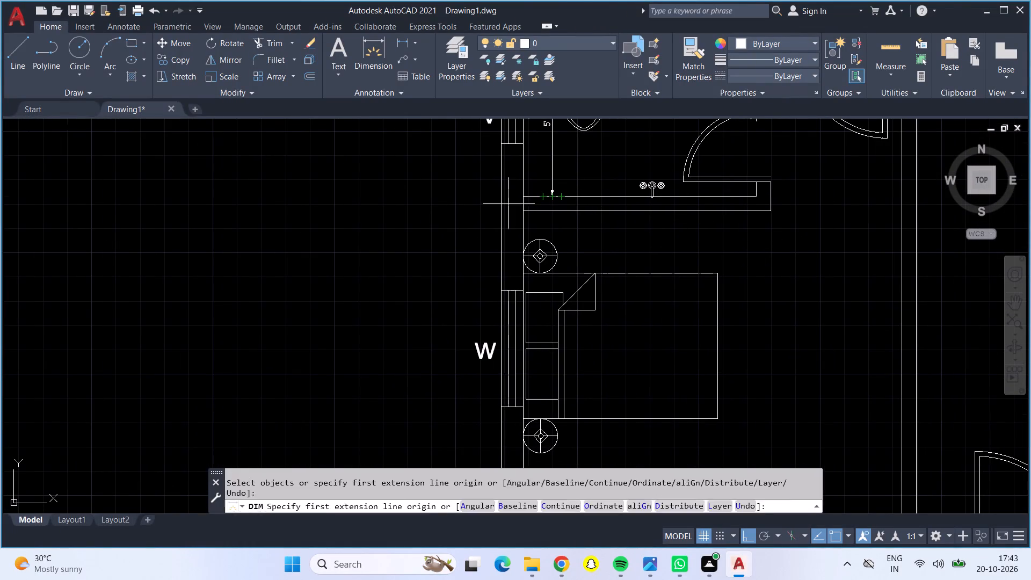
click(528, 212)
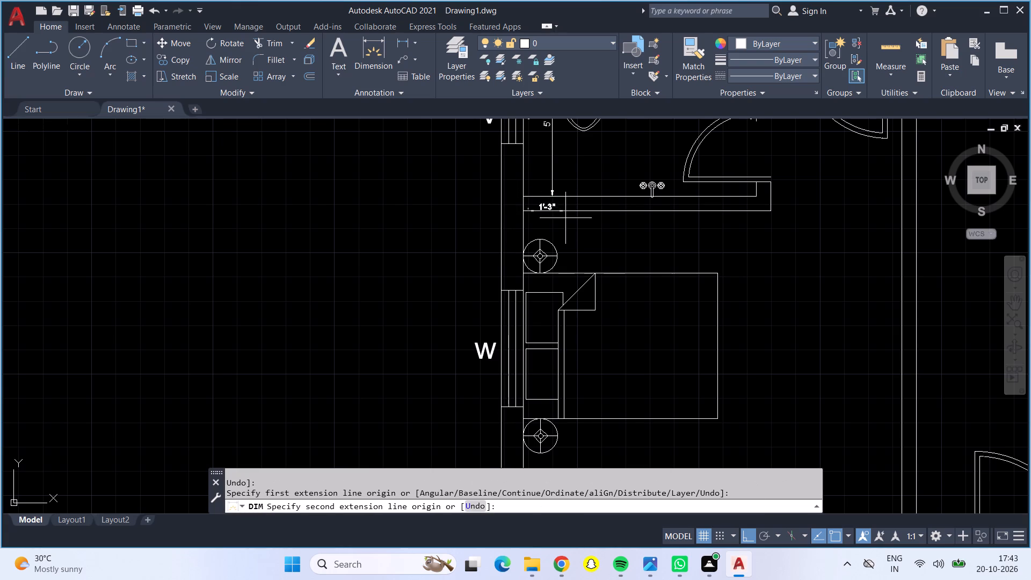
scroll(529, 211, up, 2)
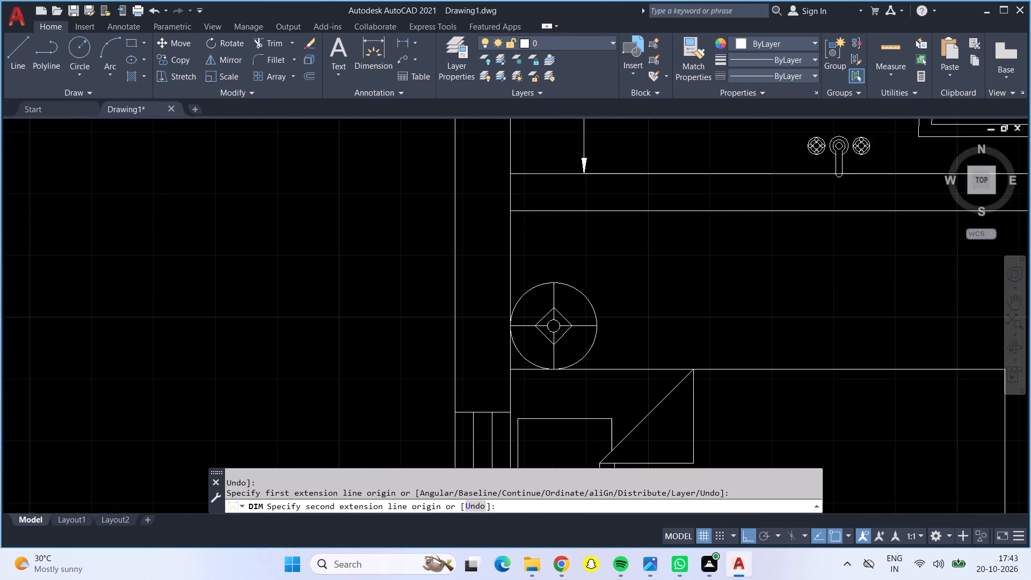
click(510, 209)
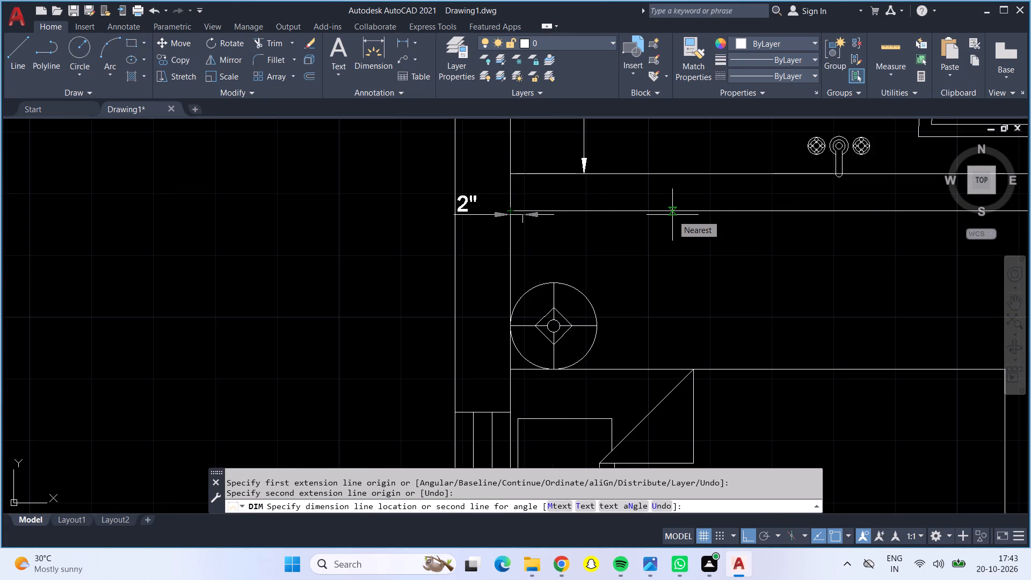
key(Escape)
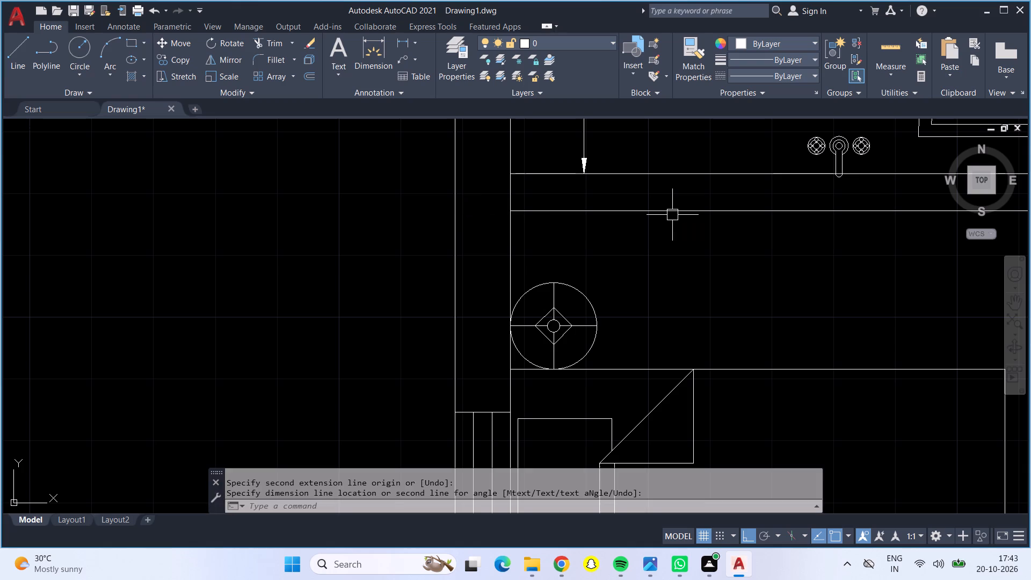
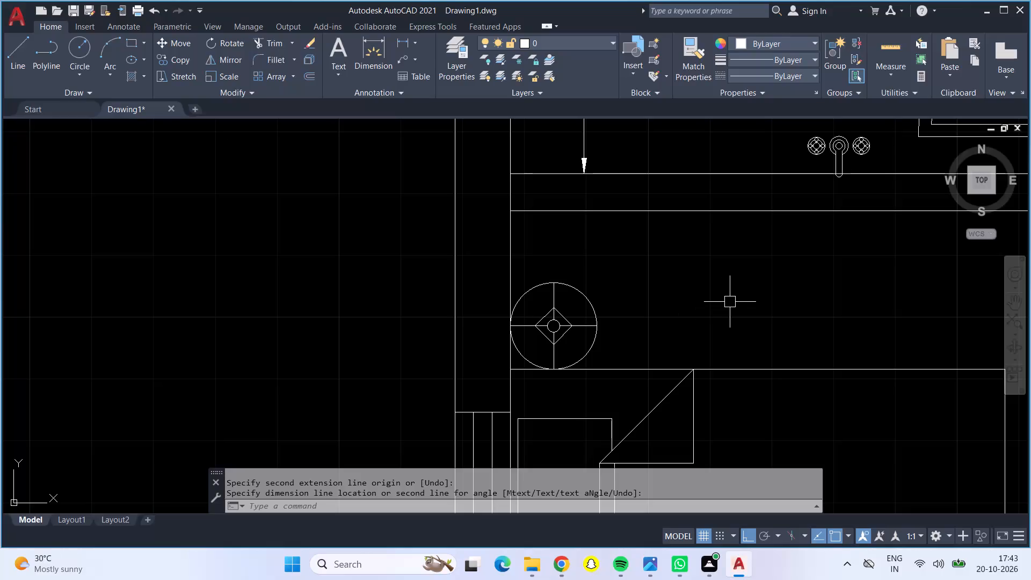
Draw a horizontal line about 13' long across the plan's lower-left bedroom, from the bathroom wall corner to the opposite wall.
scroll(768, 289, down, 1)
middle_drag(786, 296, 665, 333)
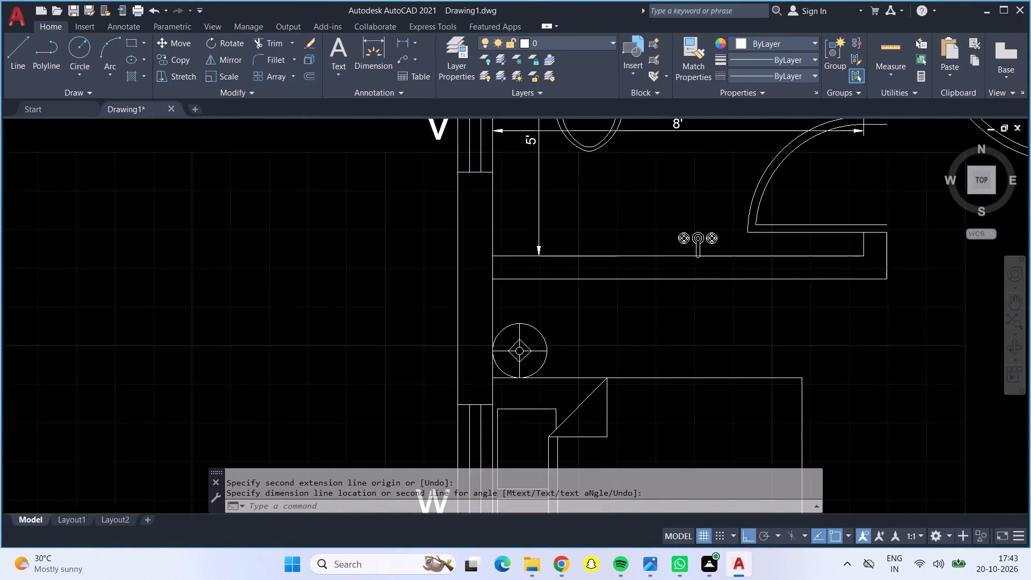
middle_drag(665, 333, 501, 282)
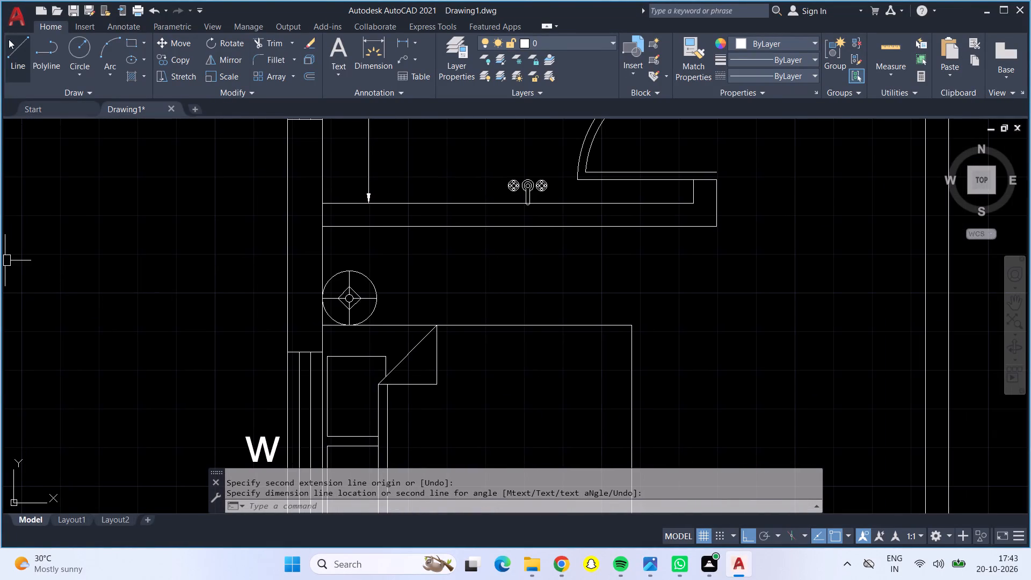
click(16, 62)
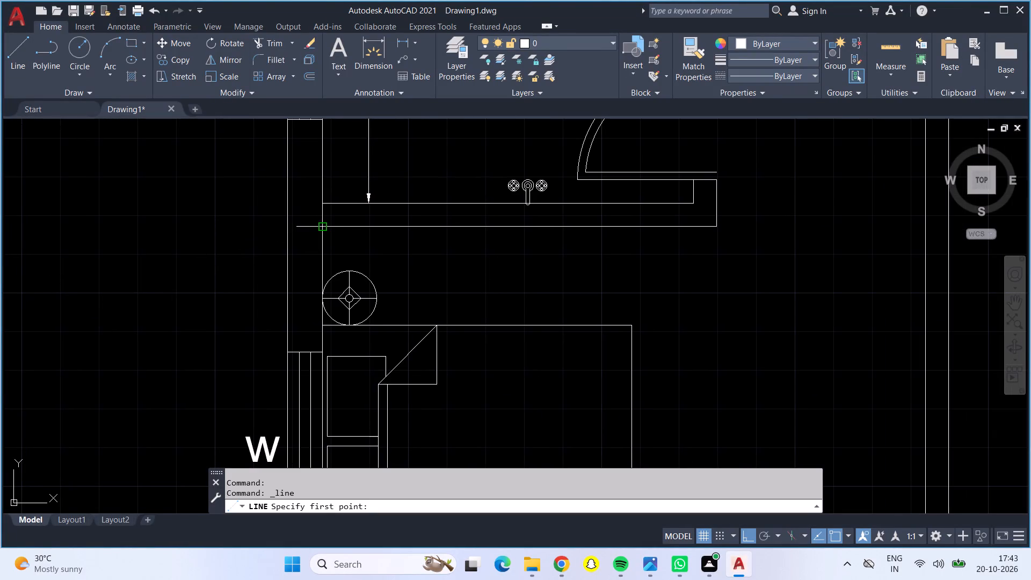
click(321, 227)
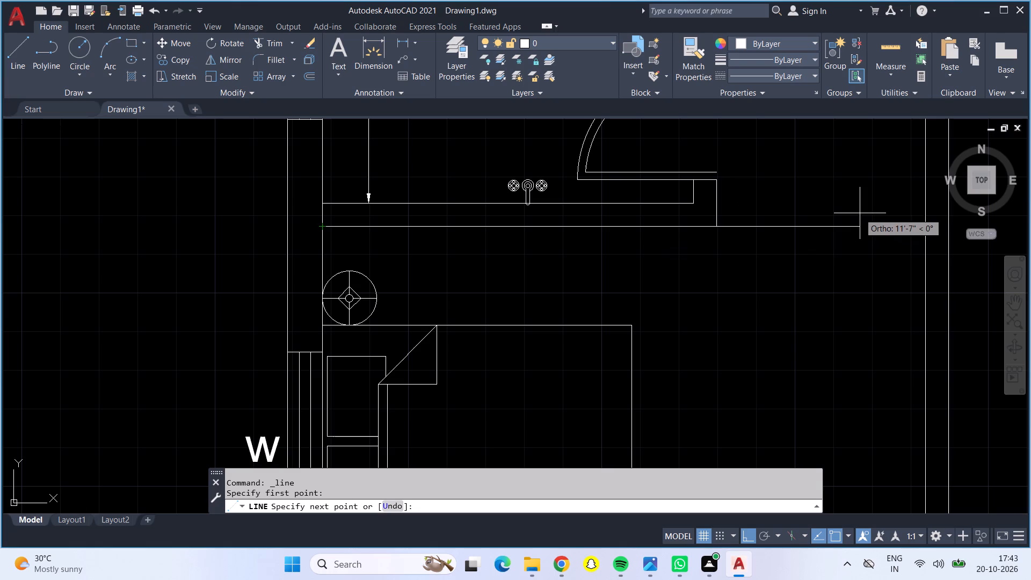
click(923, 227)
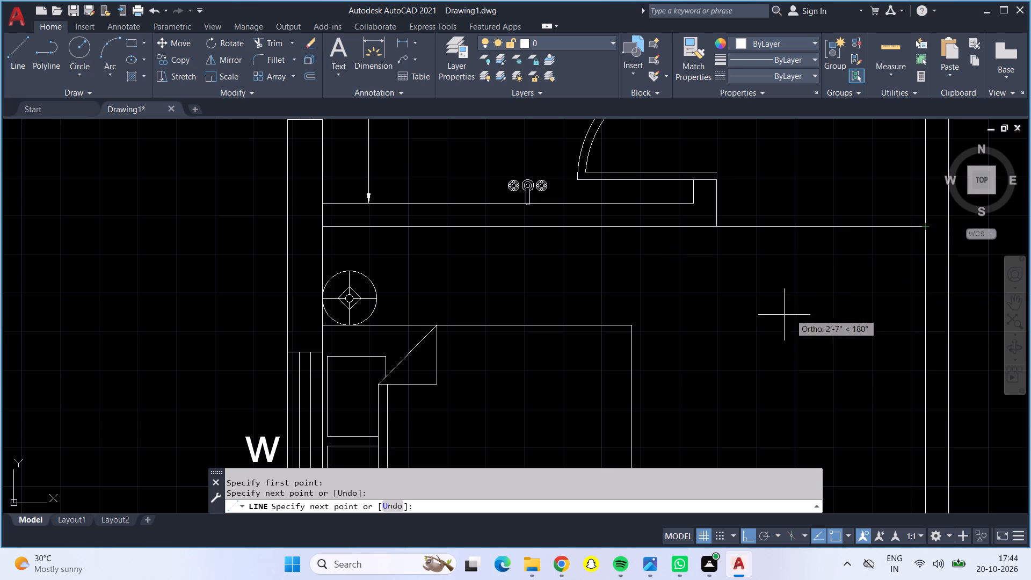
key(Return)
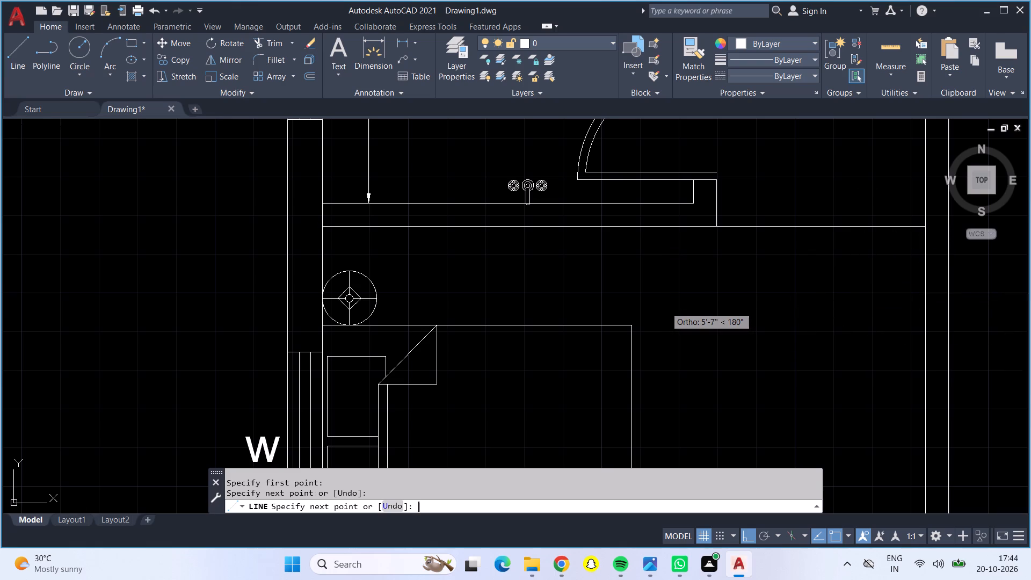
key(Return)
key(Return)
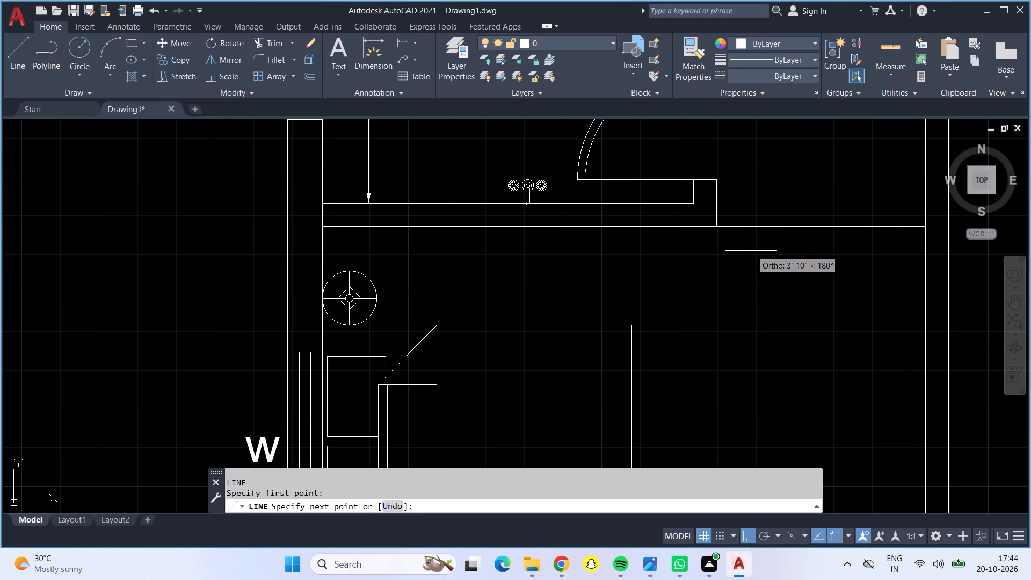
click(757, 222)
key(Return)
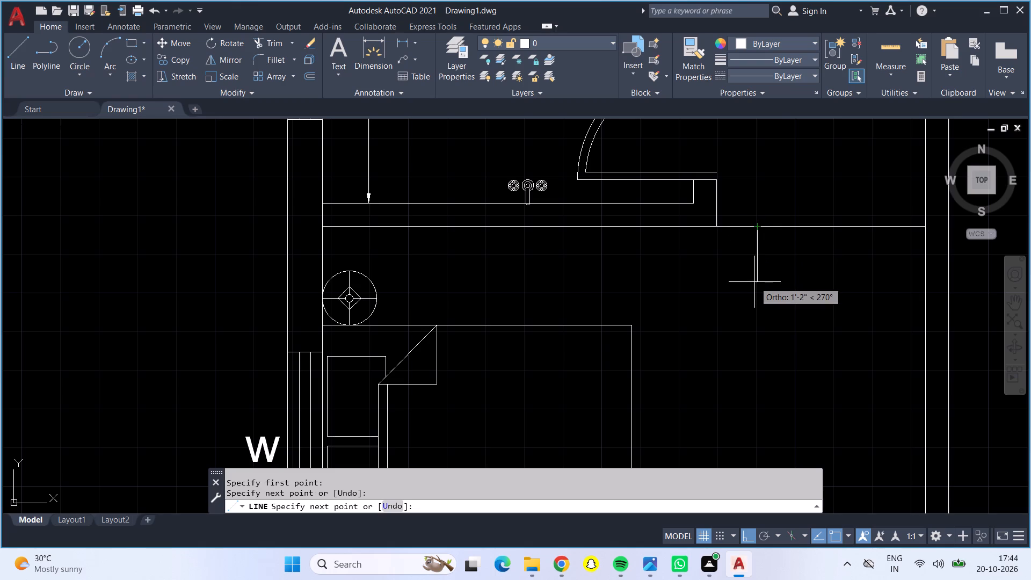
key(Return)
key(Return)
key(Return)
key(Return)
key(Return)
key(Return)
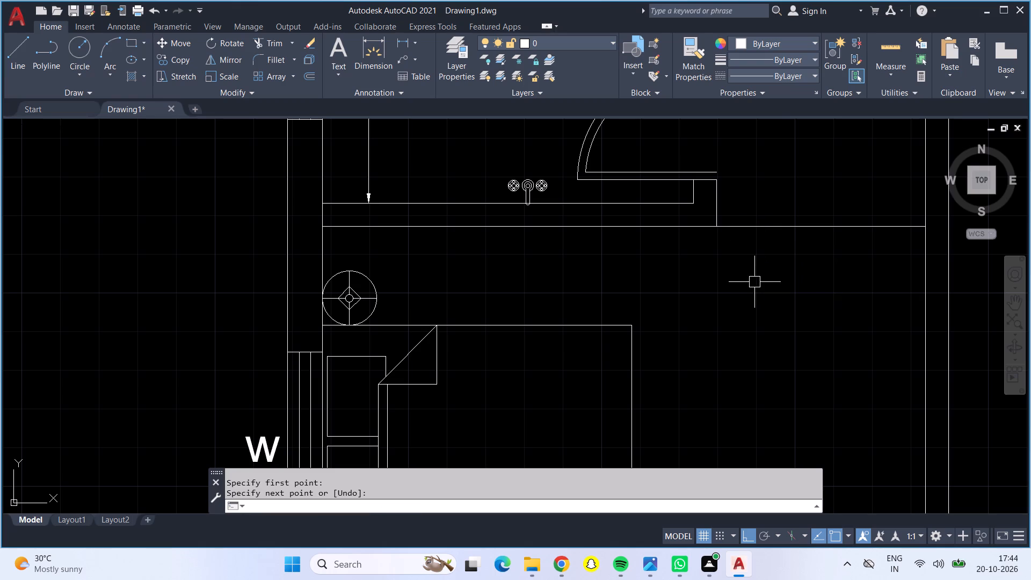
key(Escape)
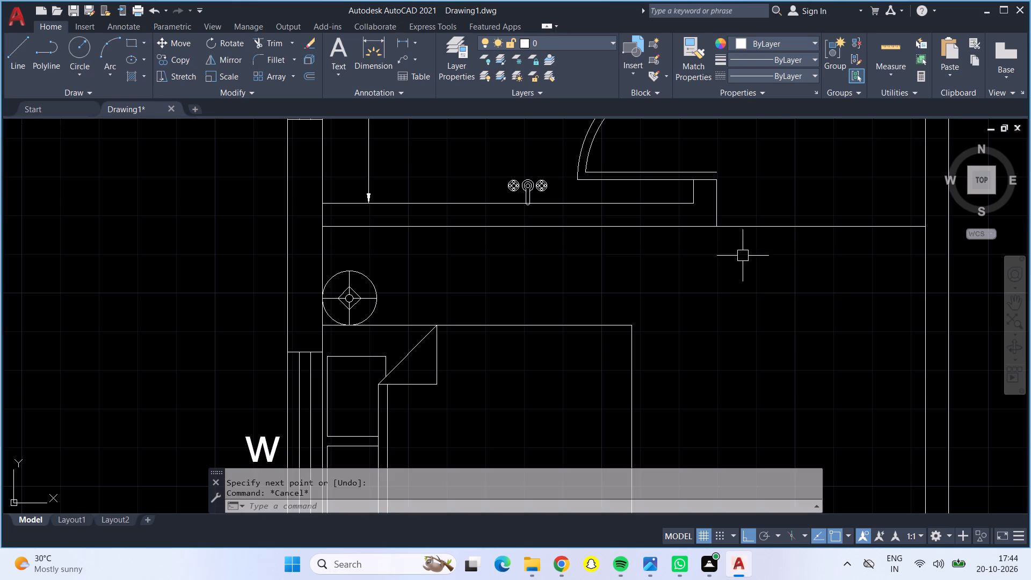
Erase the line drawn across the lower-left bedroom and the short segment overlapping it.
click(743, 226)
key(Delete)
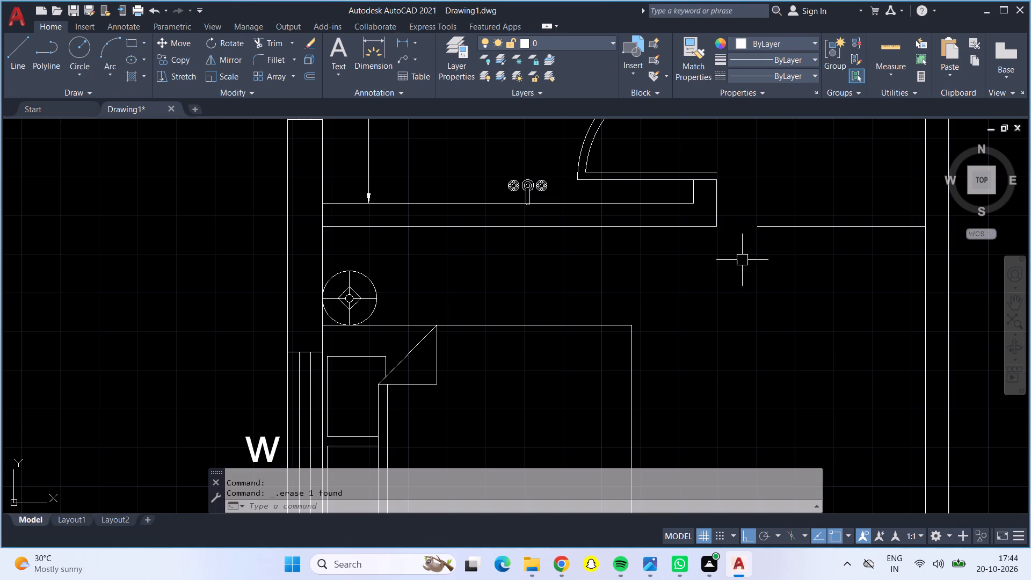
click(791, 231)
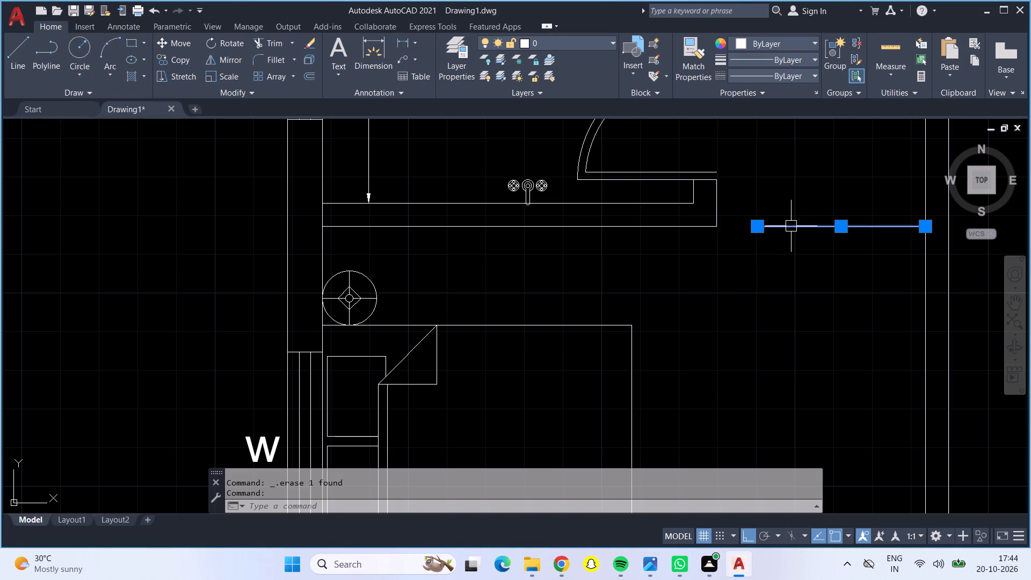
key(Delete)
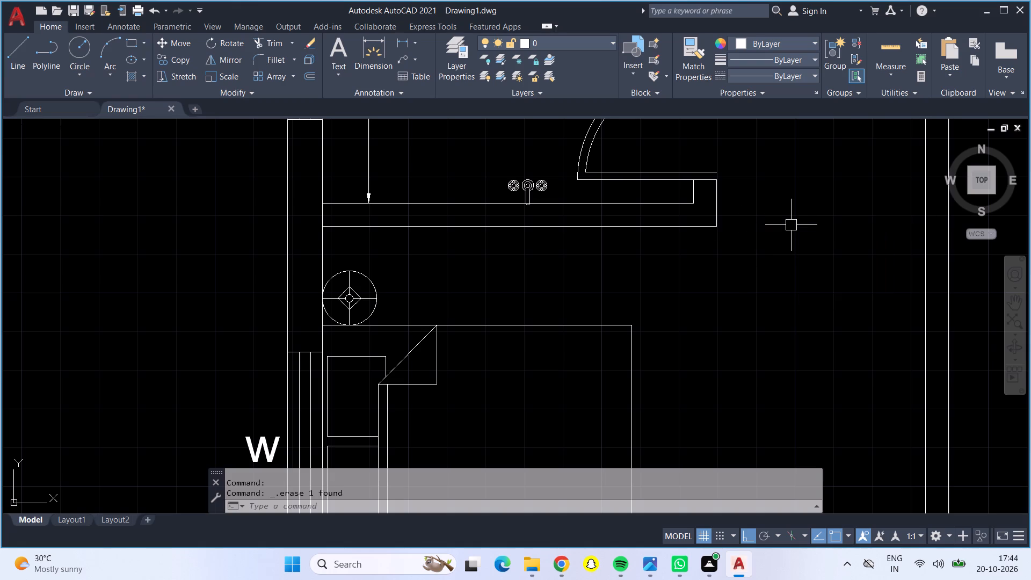
Dimension the lower-left bedroom's interior width wall to wall, placing the dimension between the bathroom wall and the bed.
click(376, 45)
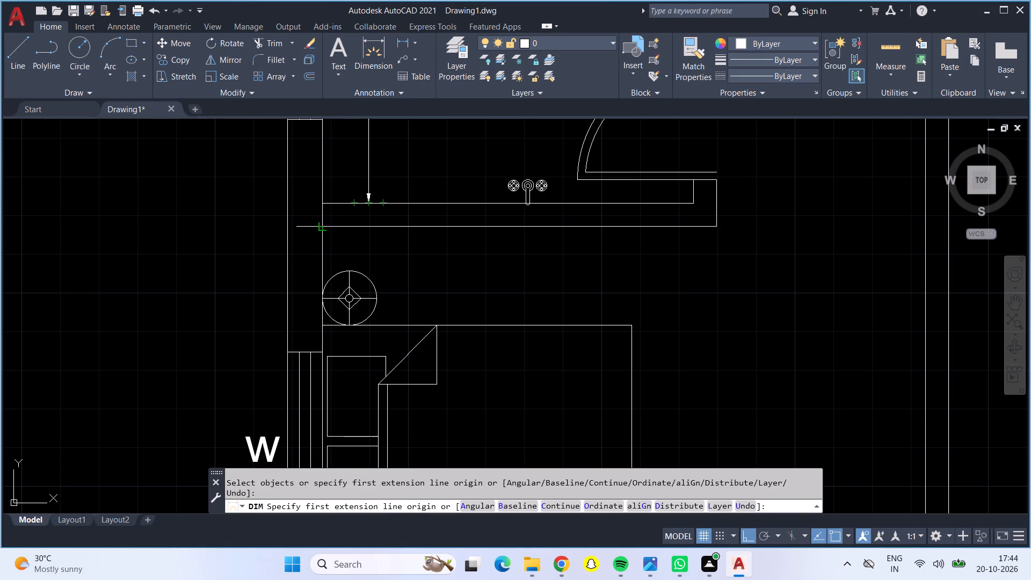
click(323, 228)
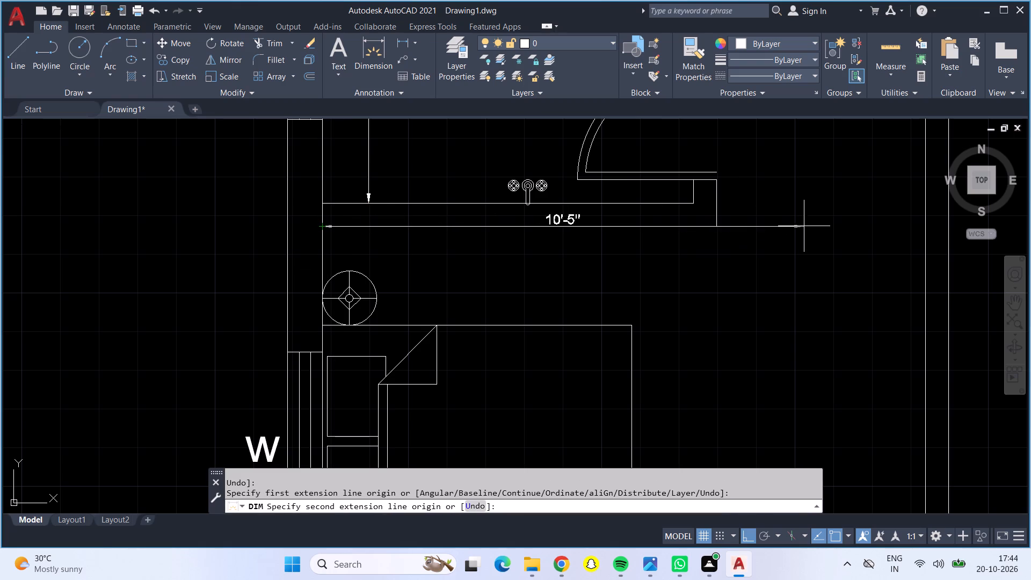
click(922, 227)
click(913, 285)
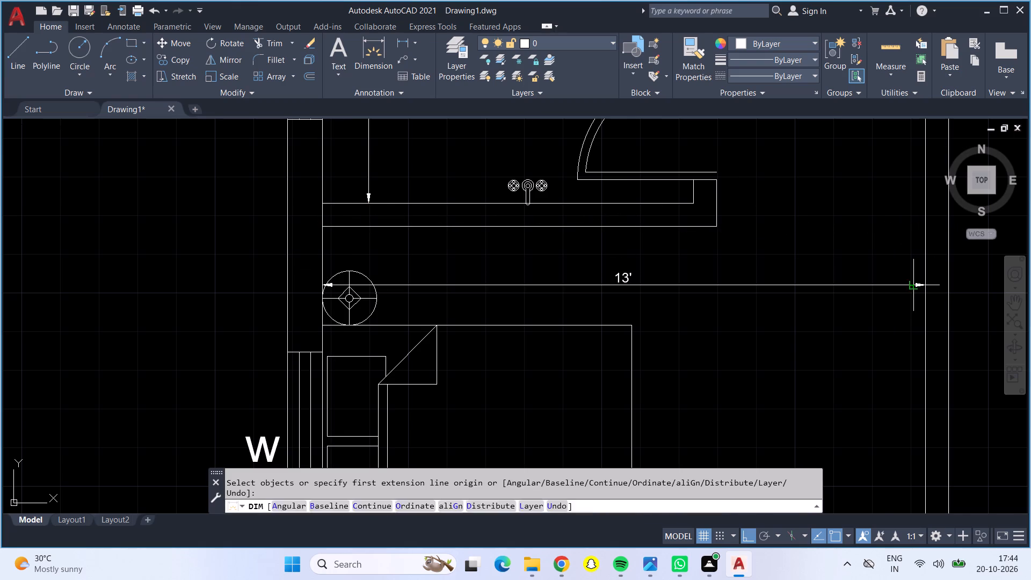
Dimension the lower-left bedroom's interior length from the bathroom wall to the bottom wall, placing the dimension line across the bed.
scroll(817, 310, down, 1)
middle_drag(814, 347, 811, 261)
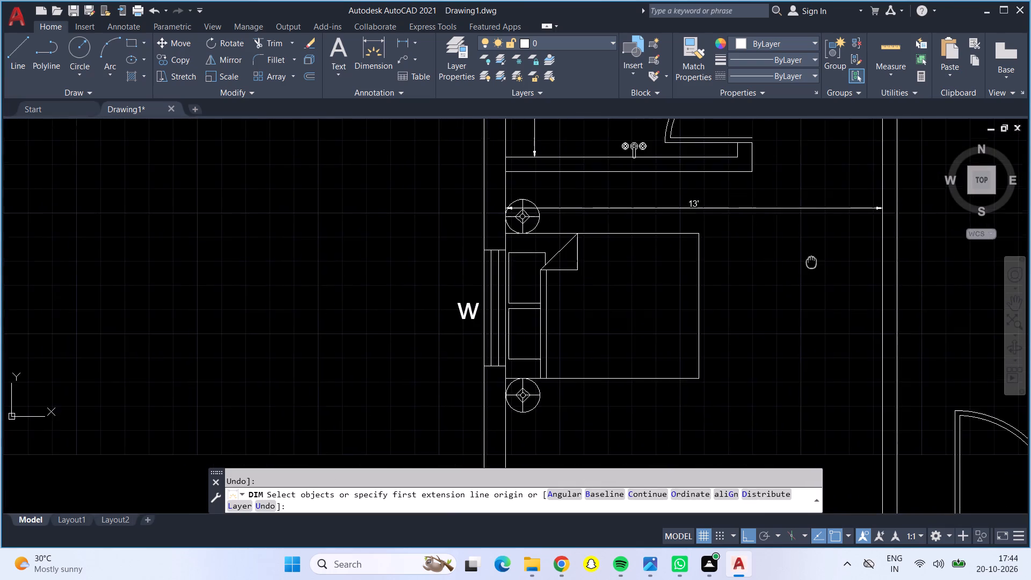
middle_drag(811, 261, 822, 235)
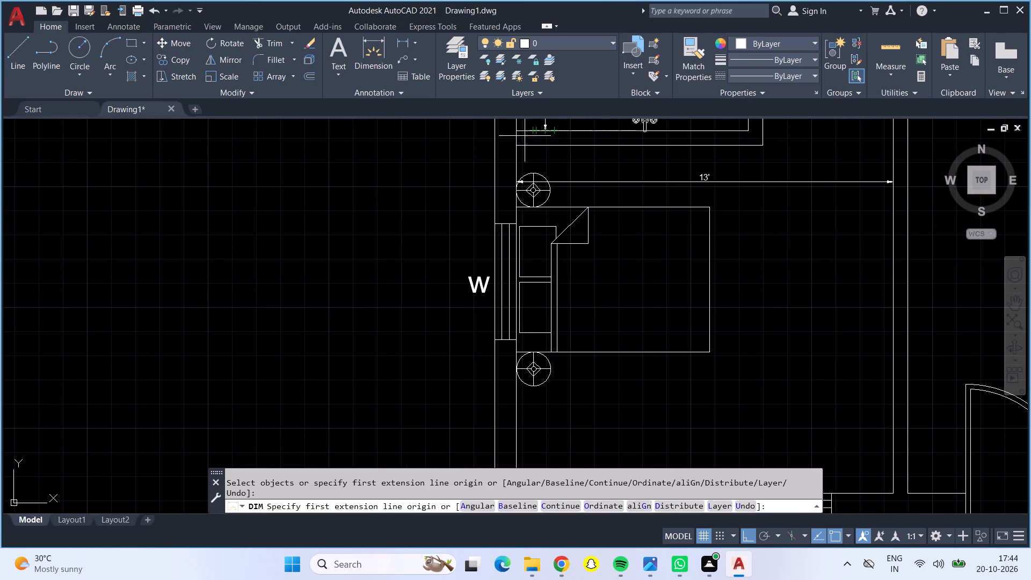
click(520, 144)
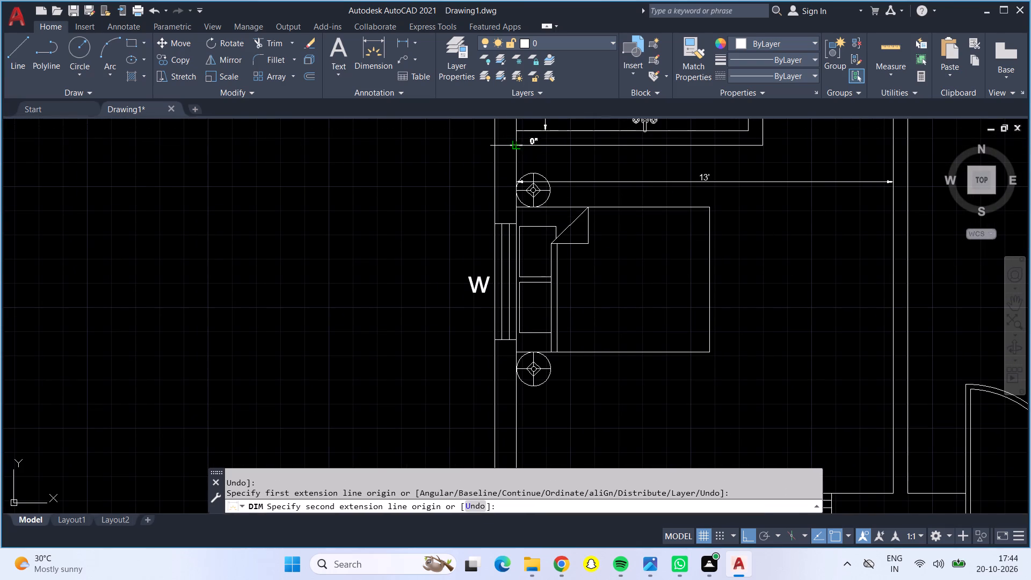
scroll(541, 445, down, 1)
middle_drag(541, 445, 534, 340)
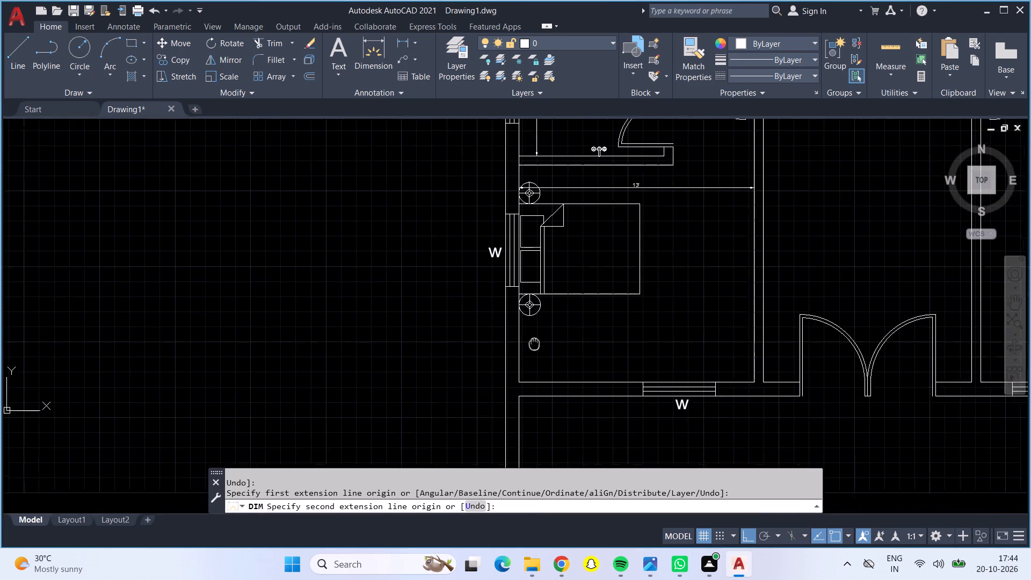
middle_drag(534, 340, 537, 313)
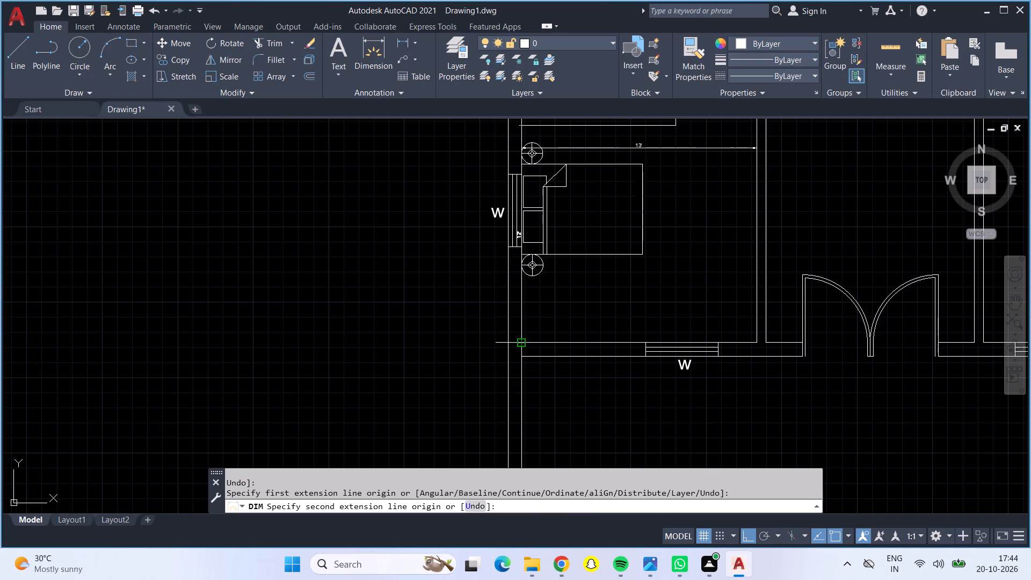
click(520, 343)
scroll(592, 321, up, 2)
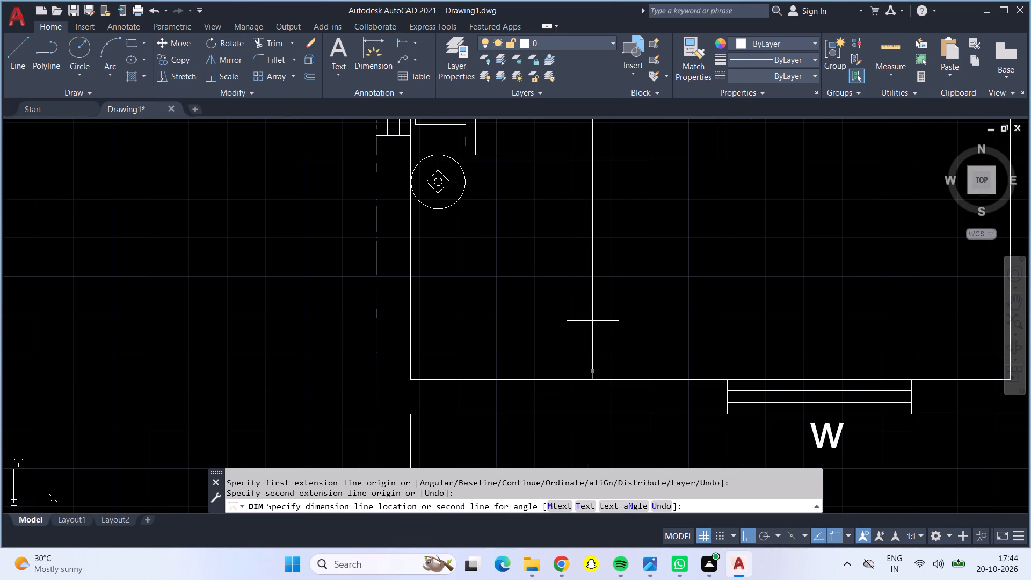
middle_drag(592, 321, 602, 420)
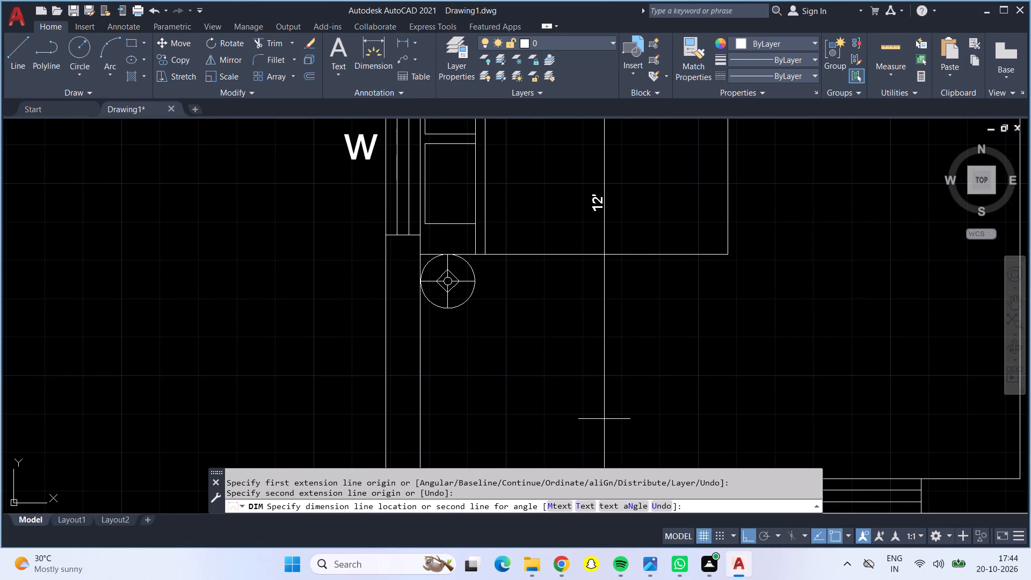
click(638, 393)
scroll(638, 389, down, 3)
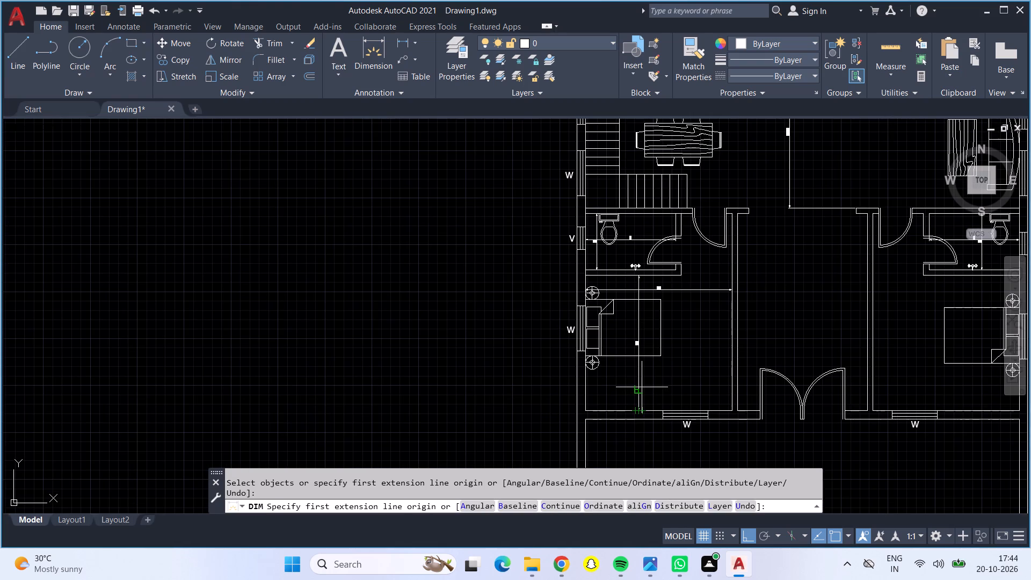
key(Return)
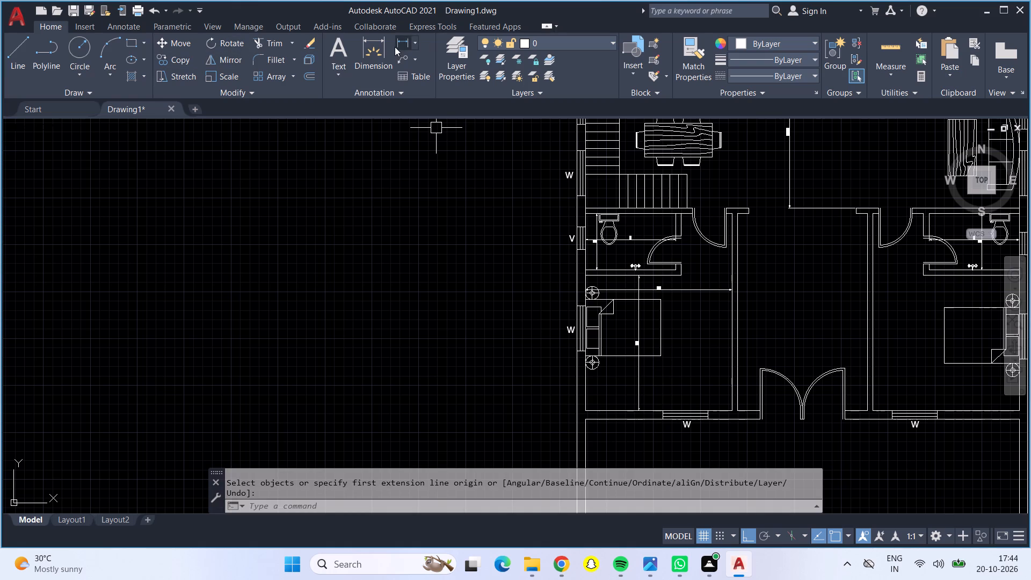
Dimension the lower-right bedroom's interior width wall to wall, placing the dimension just below the bathroom wall.
click(373, 43)
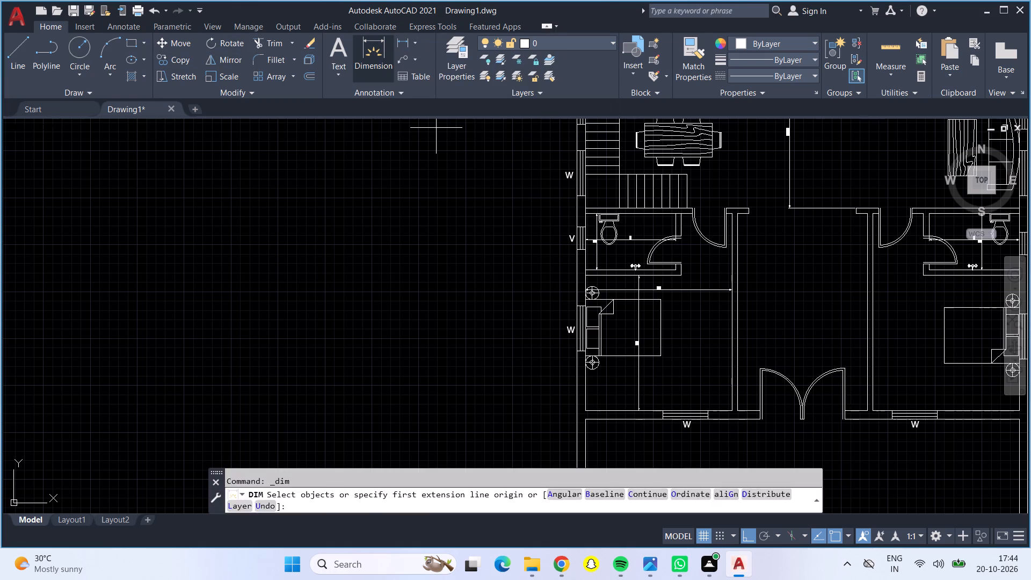
middle_drag(834, 320, 555, 318)
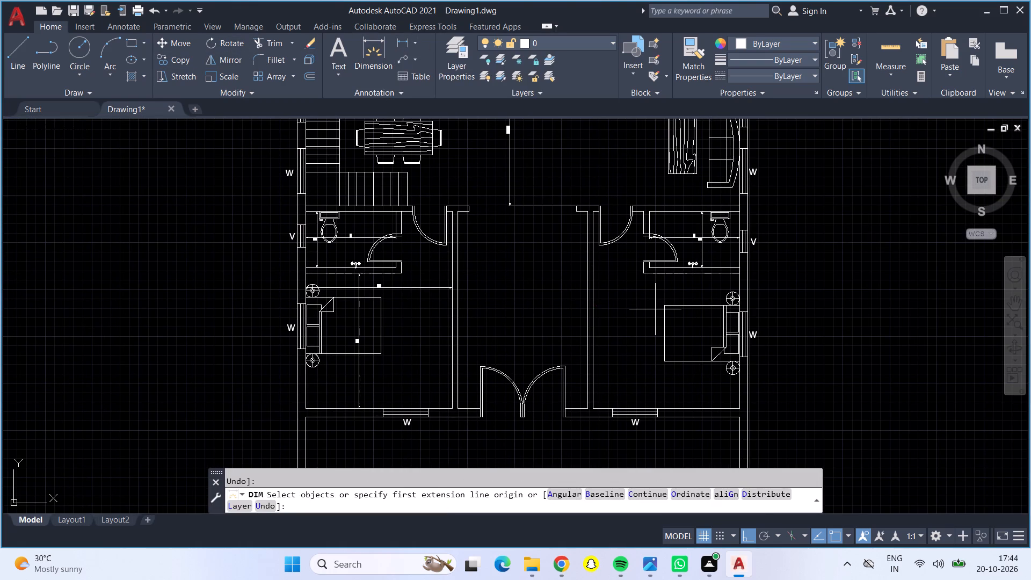
scroll(658, 309, up, 2)
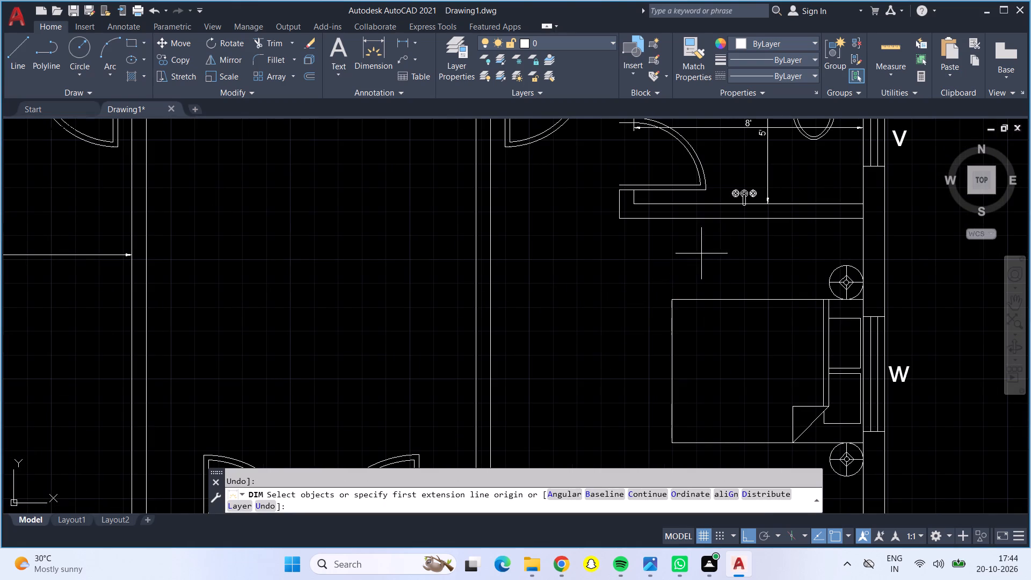
click(862, 220)
click(493, 215)
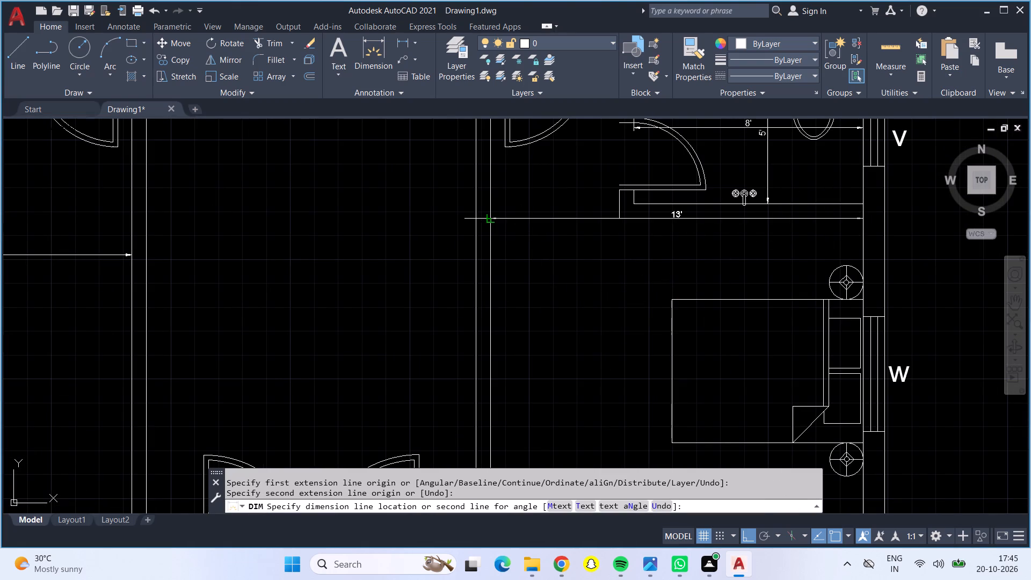
click(534, 256)
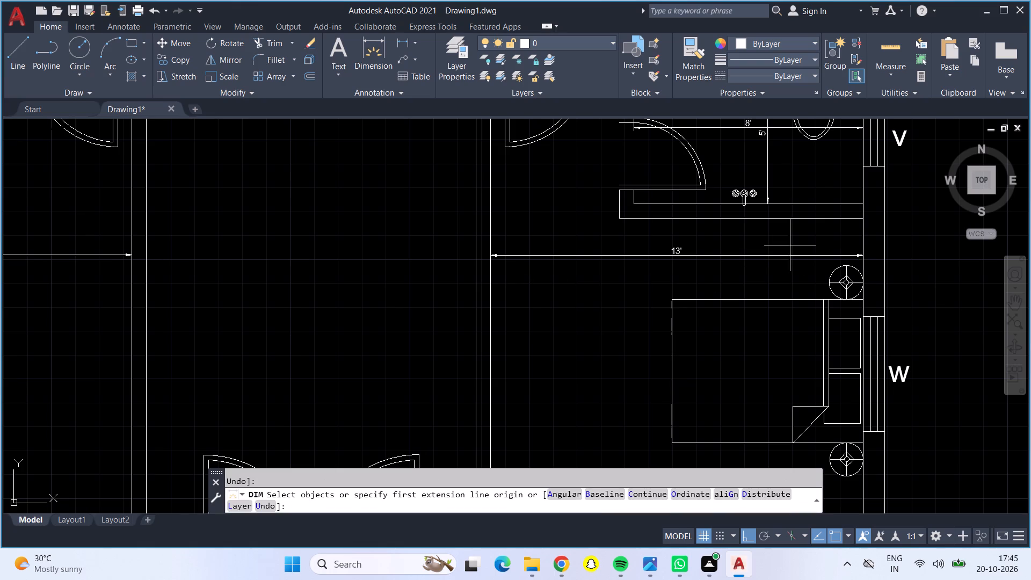
Dimension the lower-right bedroom's interior length from the bathroom wall to the bottom wall, placing the dimension line beside the bed's foot.
drag(864, 220, 864, 227)
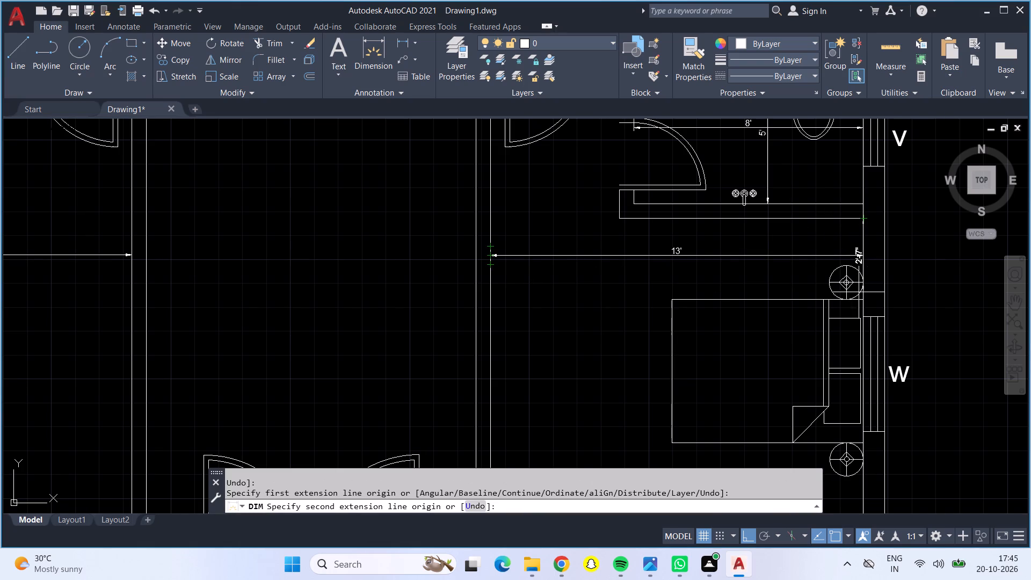
scroll(866, 409, down, 1)
middle_drag(866, 415, 819, 287)
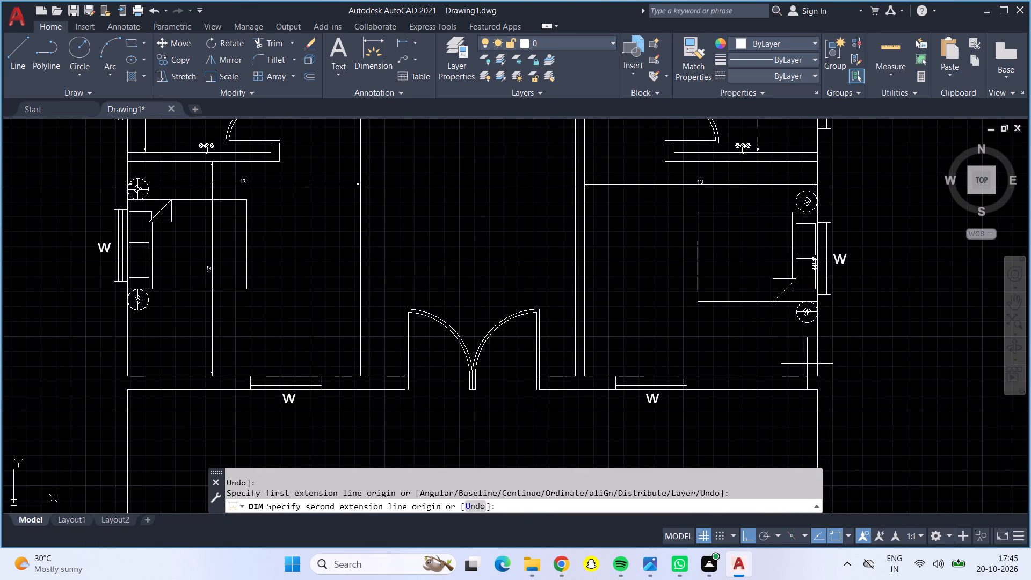
drag(817, 378, 816, 373)
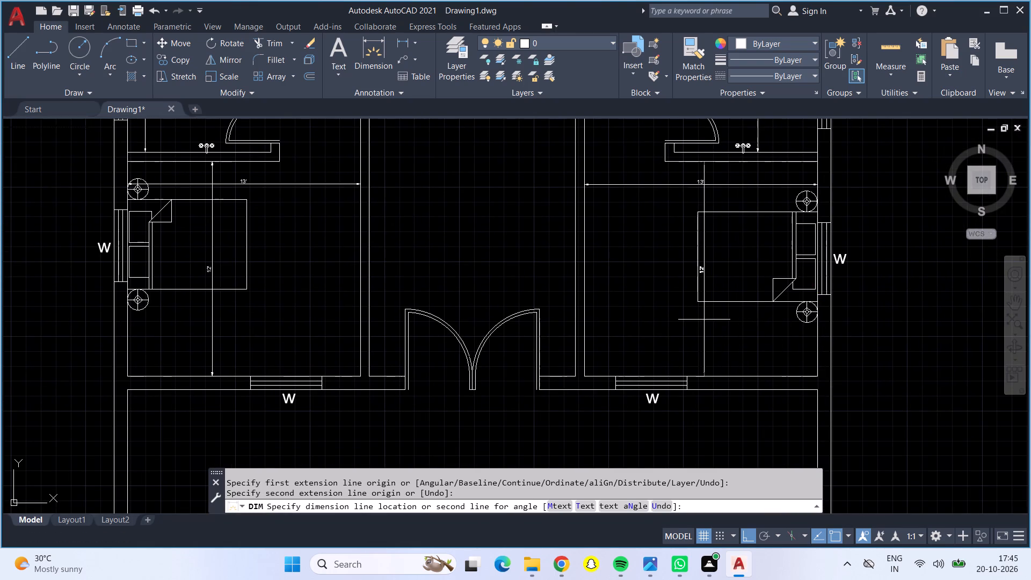
click(690, 311)
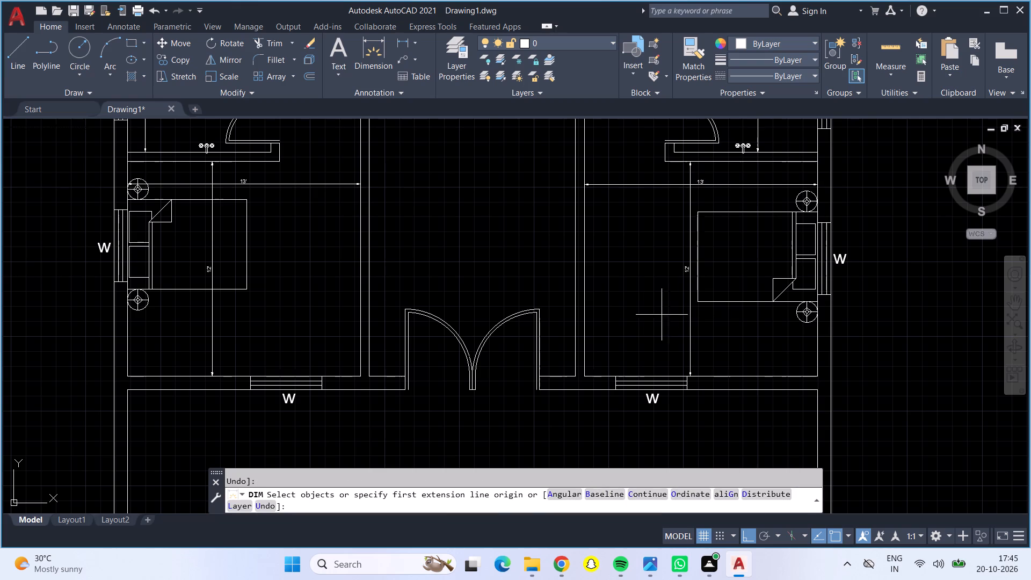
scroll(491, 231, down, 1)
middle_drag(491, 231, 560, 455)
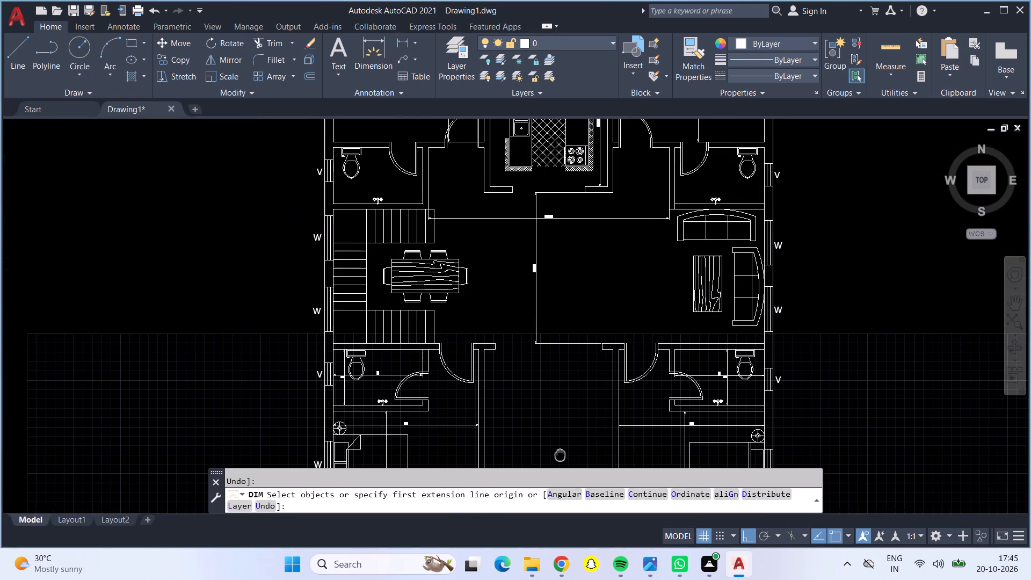
Dimension the staircase area's interior length between the upper and lower left bathroom walls, placing the dimension line between the stairs and the dining table.
middle_drag(560, 455, 561, 455)
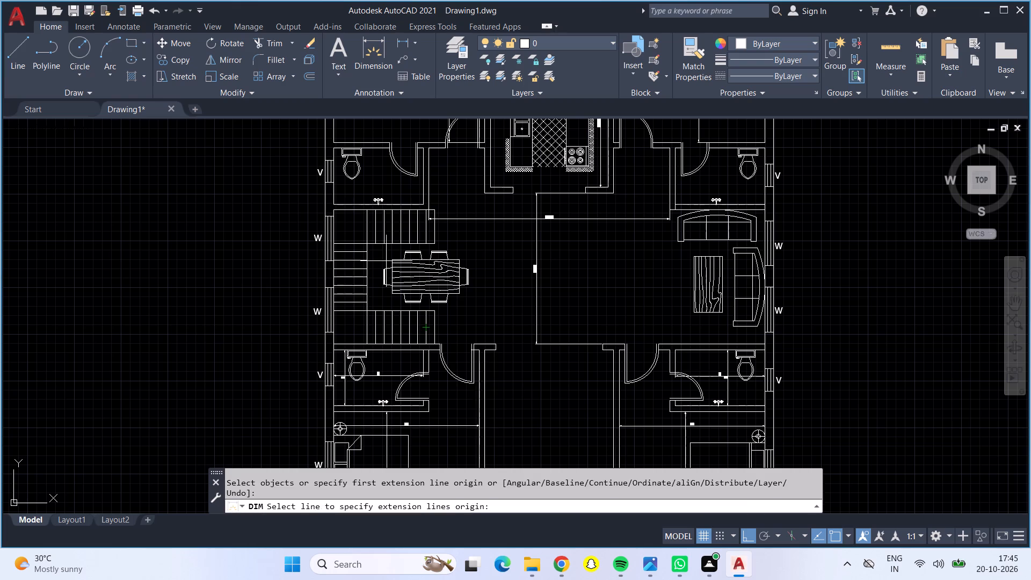
scroll(366, 224, up, 3)
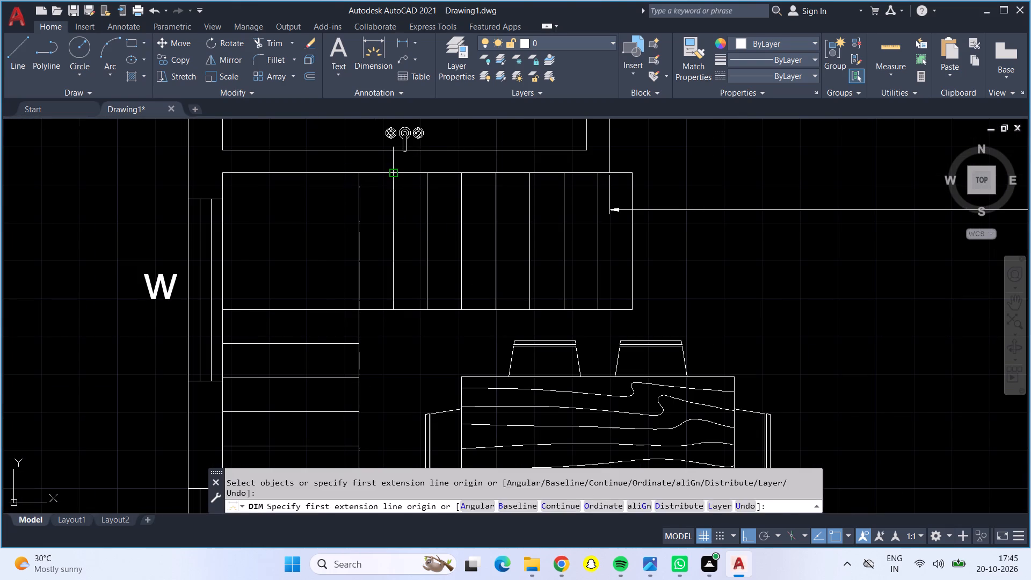
click(389, 176)
middle_drag(417, 452, 379, 187)
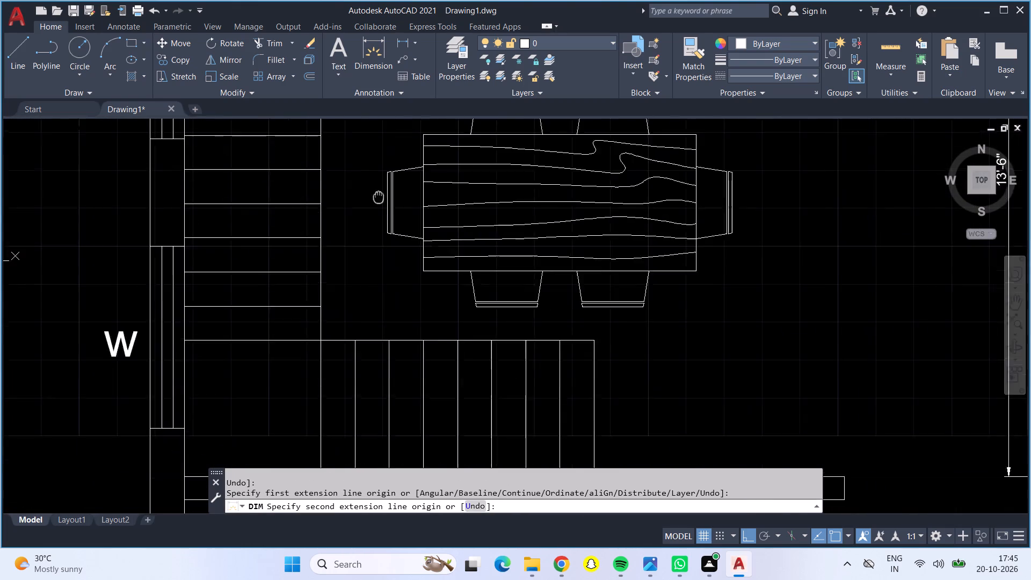
middle_drag(379, 187, 384, 160)
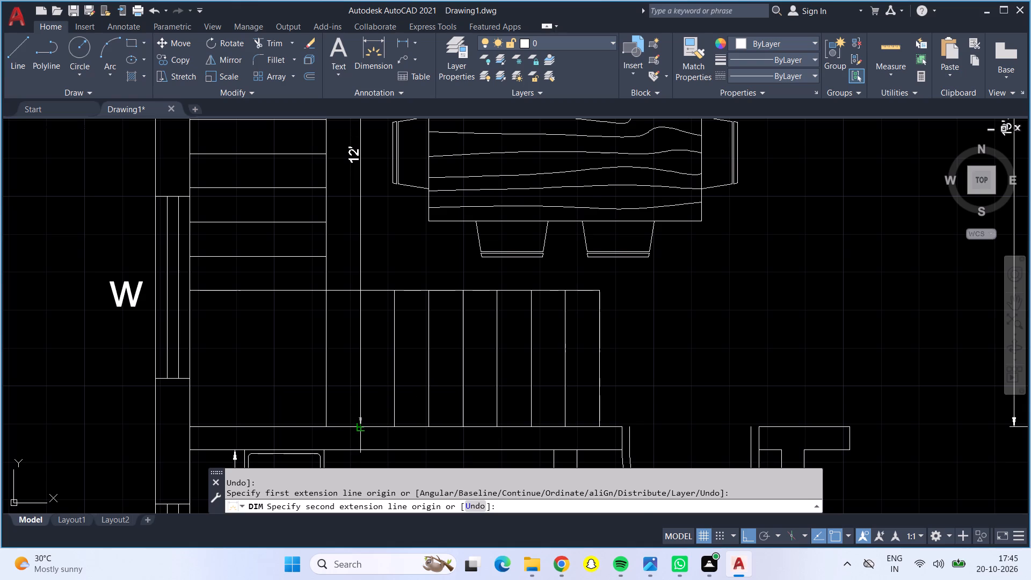
click(359, 429)
scroll(392, 418, down, 1)
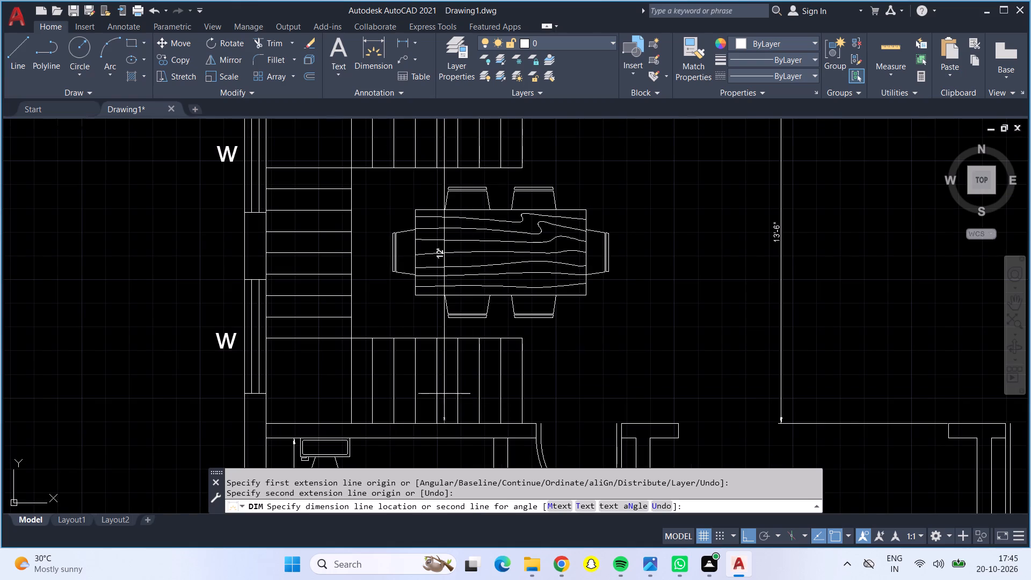
click(374, 321)
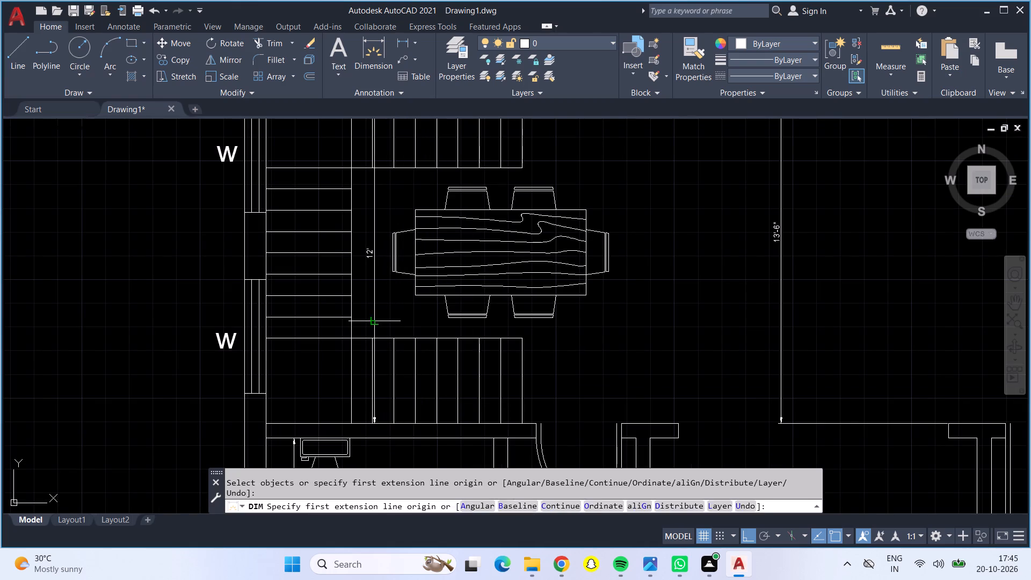
Dimension the upper-left bathroom's interior width wall to wall, placing the dimension just below the toilet.
middle_drag(592, 345, 604, 458)
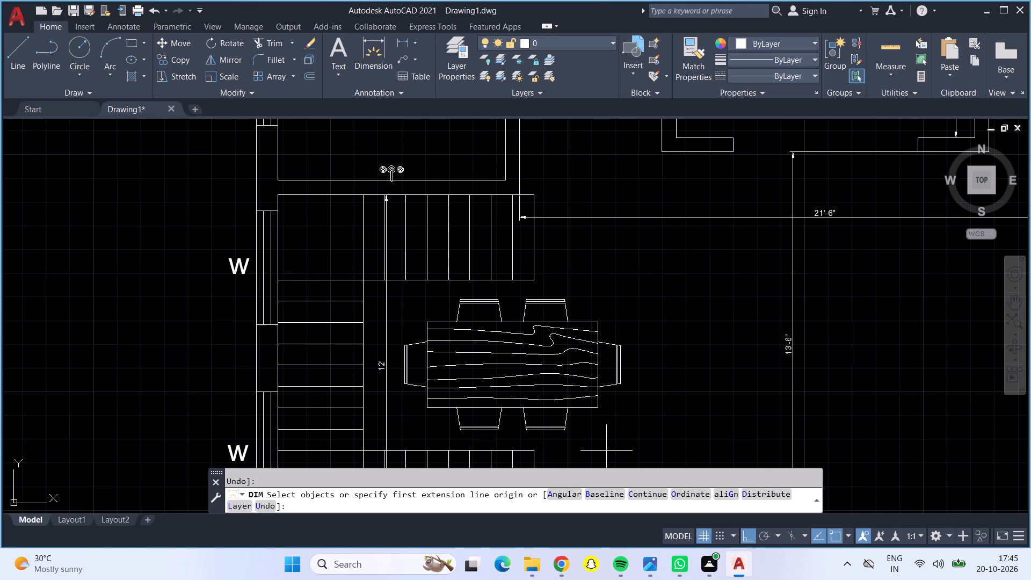
scroll(618, 420, down, 1)
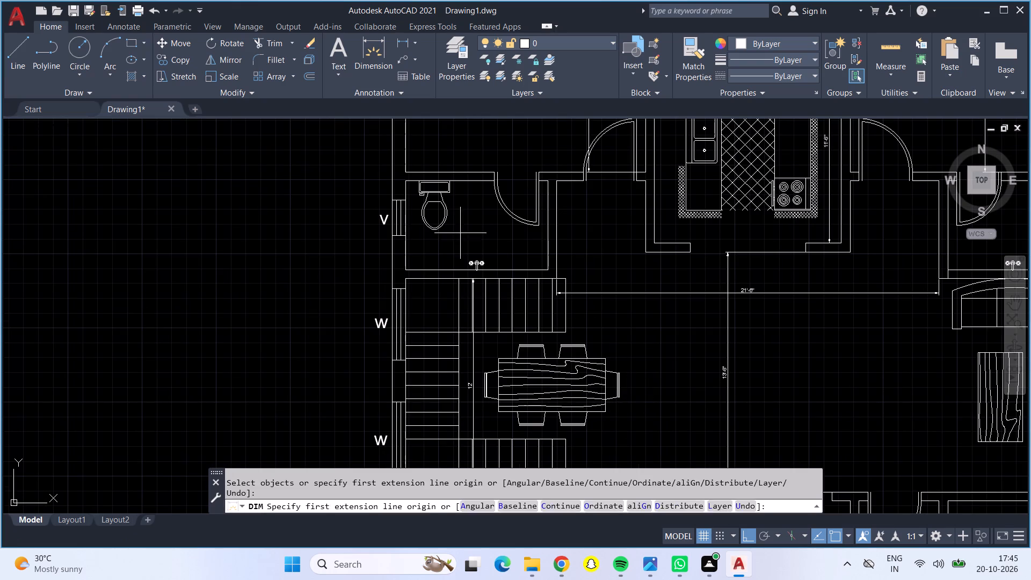
scroll(401, 169, up, 1)
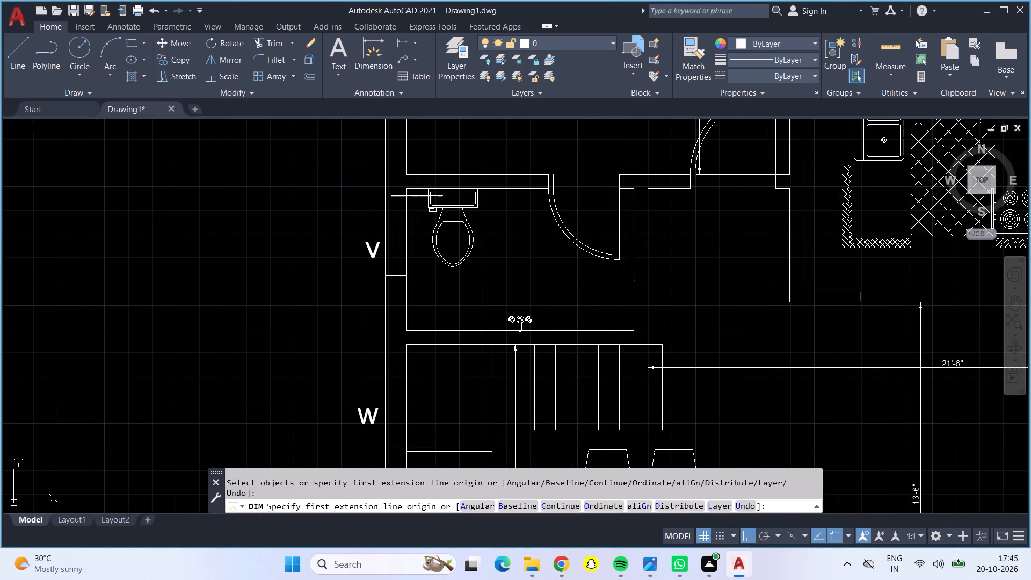
click(407, 190)
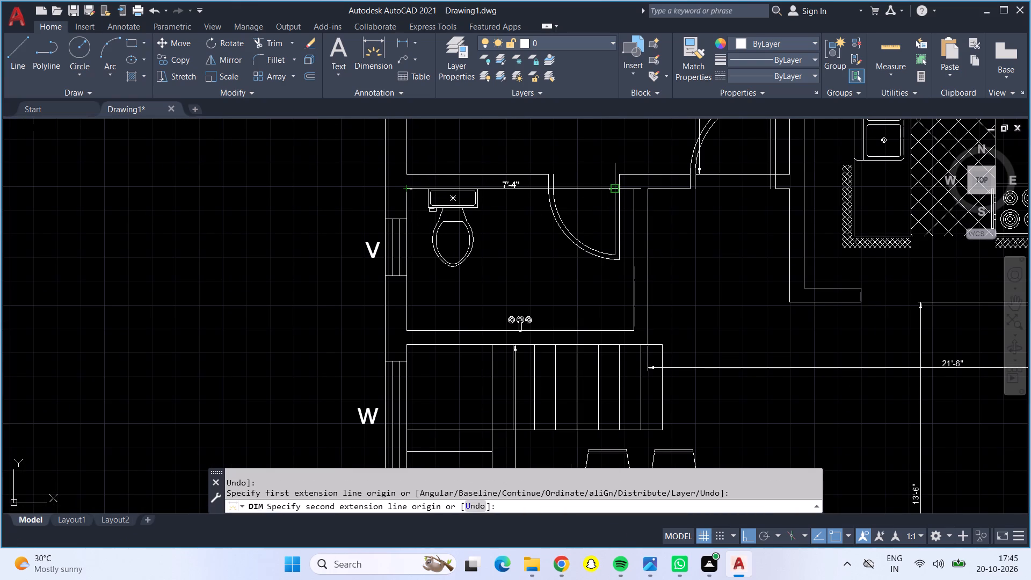
click(635, 187)
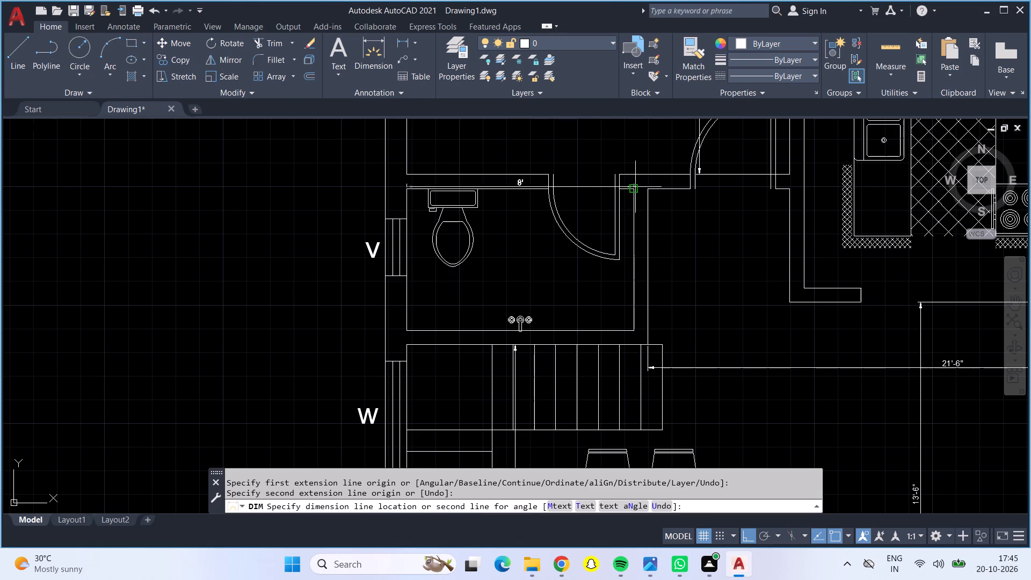
click(634, 272)
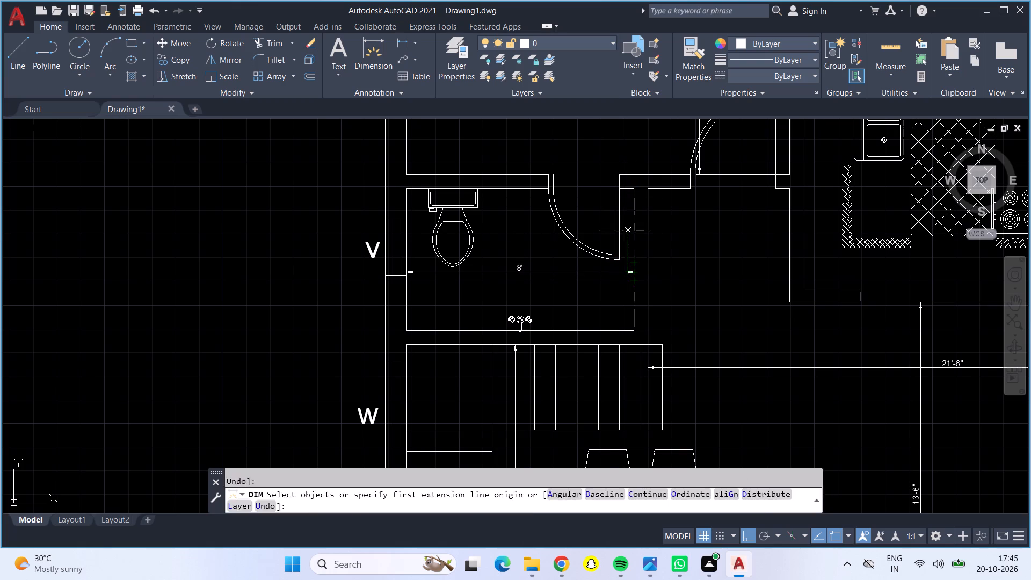
Dimension the upper-left bathroom's interior length wall to wall, placing the dimension line between the toilet and the door swing.
click(636, 192)
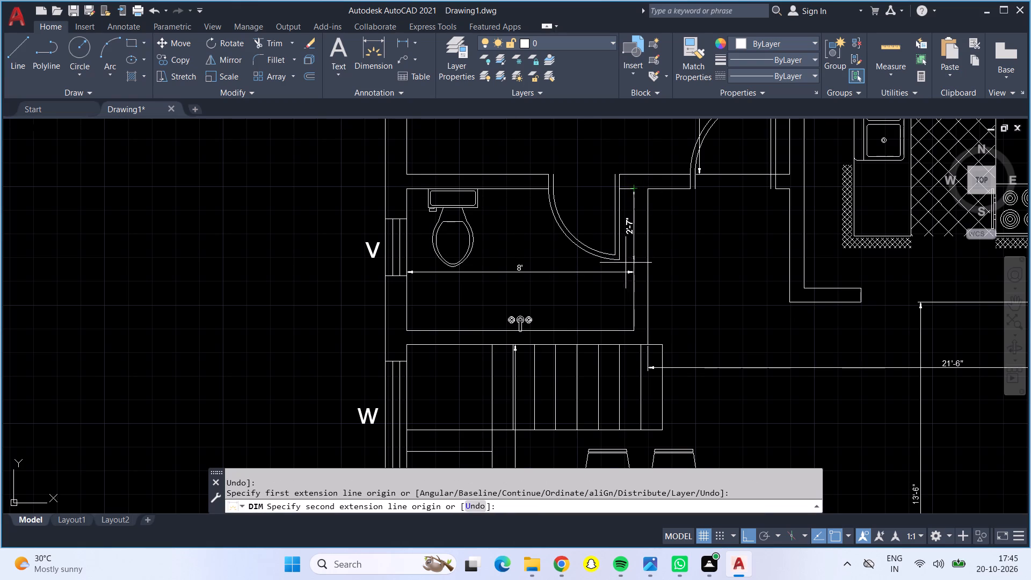
click(633, 330)
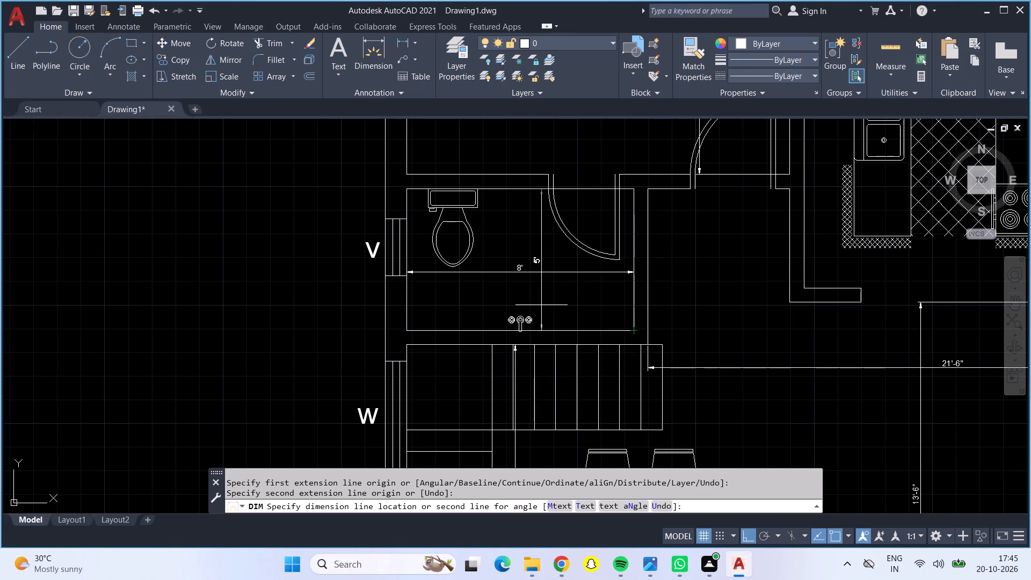
click(541, 305)
key(Return)
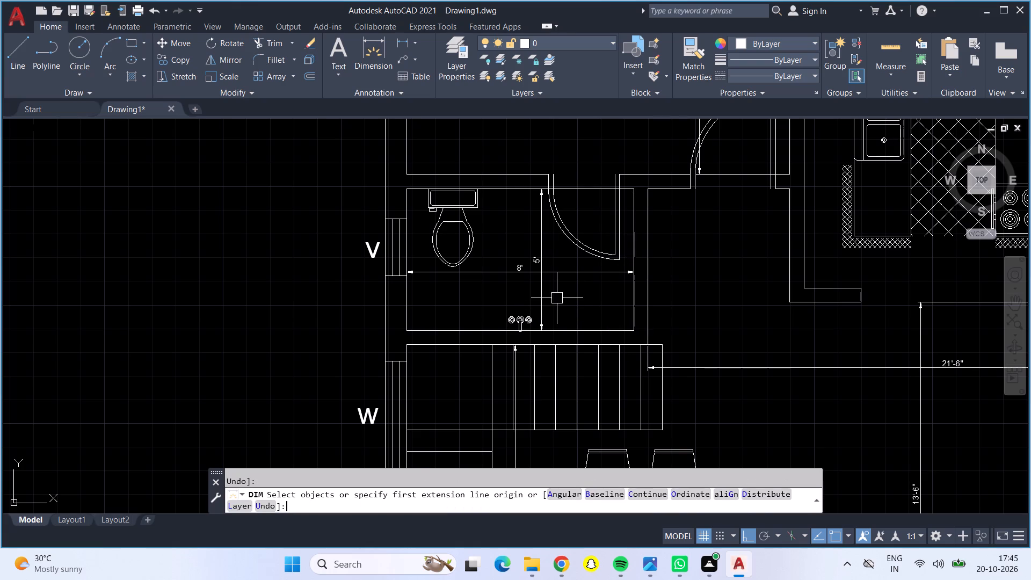
key(Escape)
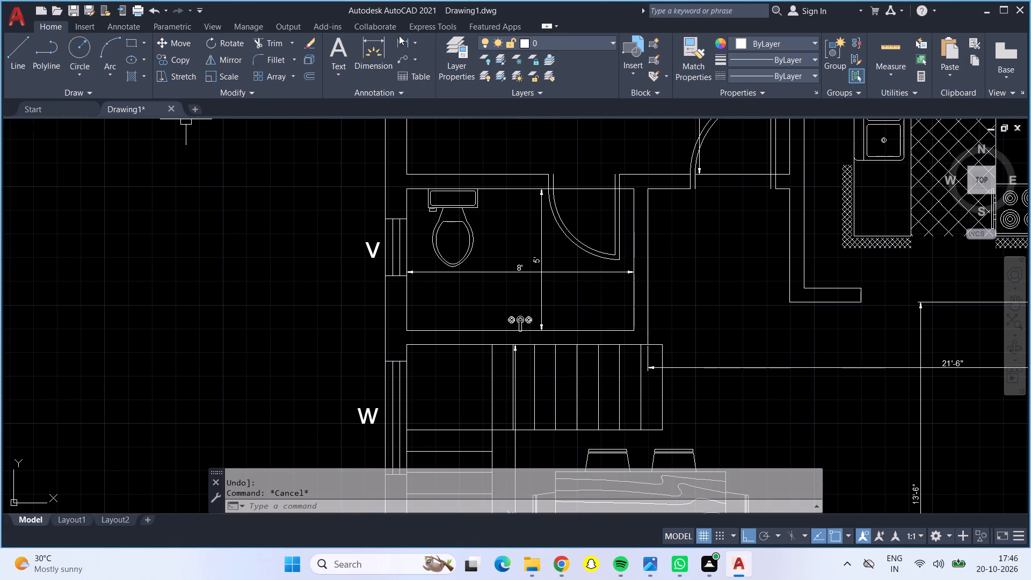
Dimension the upper-right bathroom's interior width wall to wall, placing the dimension level with the open door's end.
click(373, 44)
middle_drag(704, 275, 250, 301)
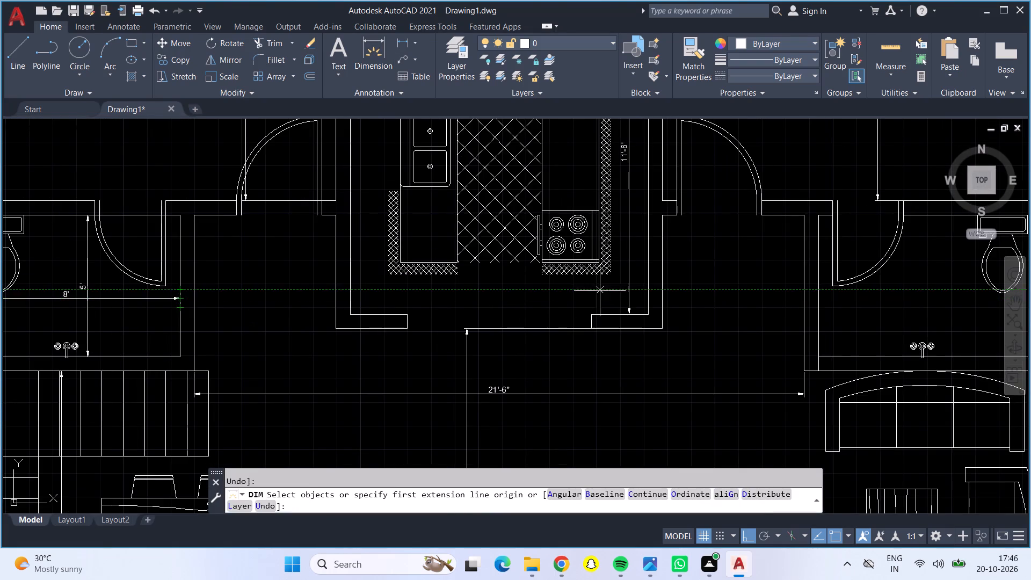
scroll(672, 299, down, 1)
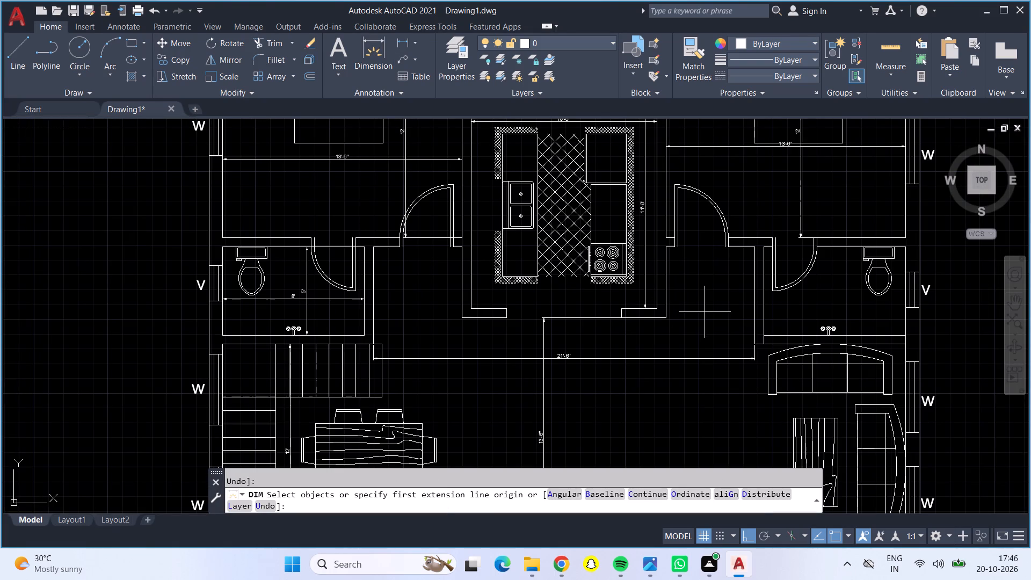
scroll(708, 314, down, 1)
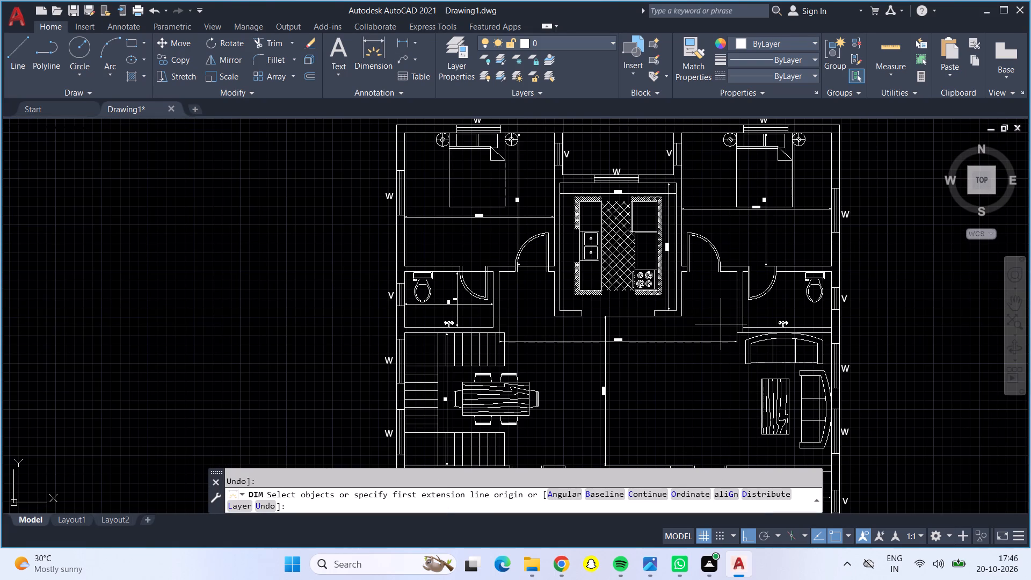
middle_drag(721, 324, 581, 353)
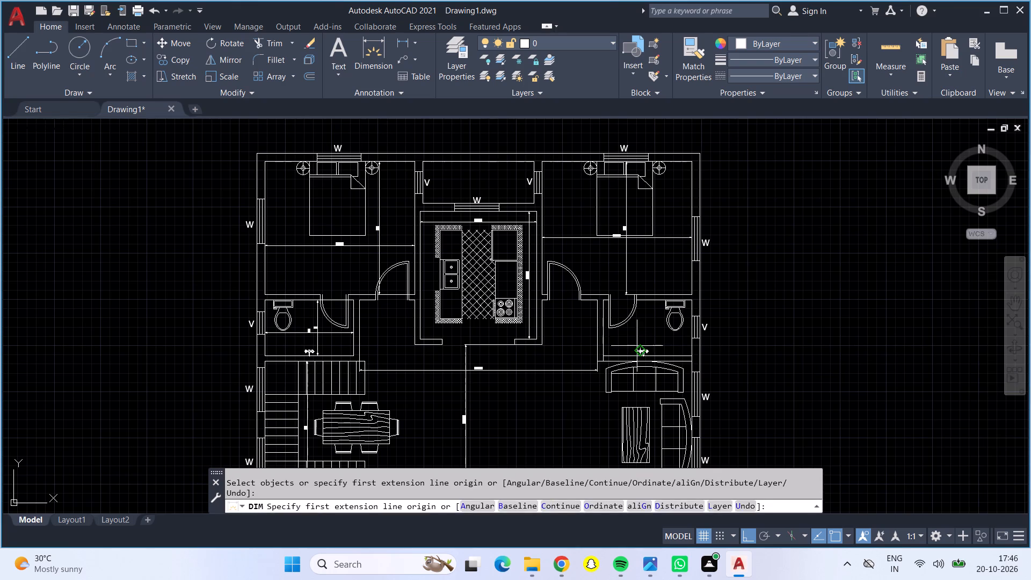
scroll(651, 354, up, 3)
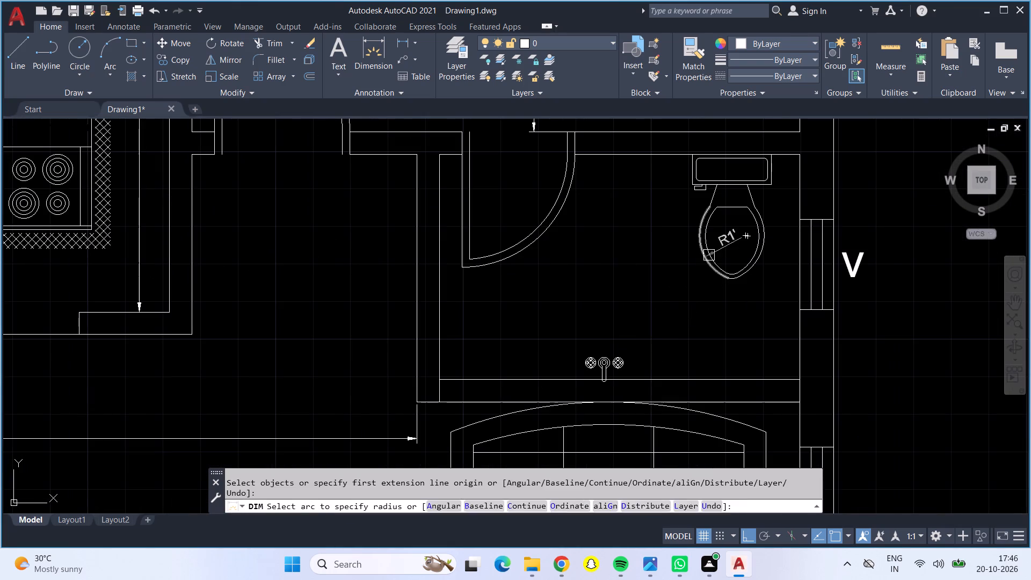
click(800, 155)
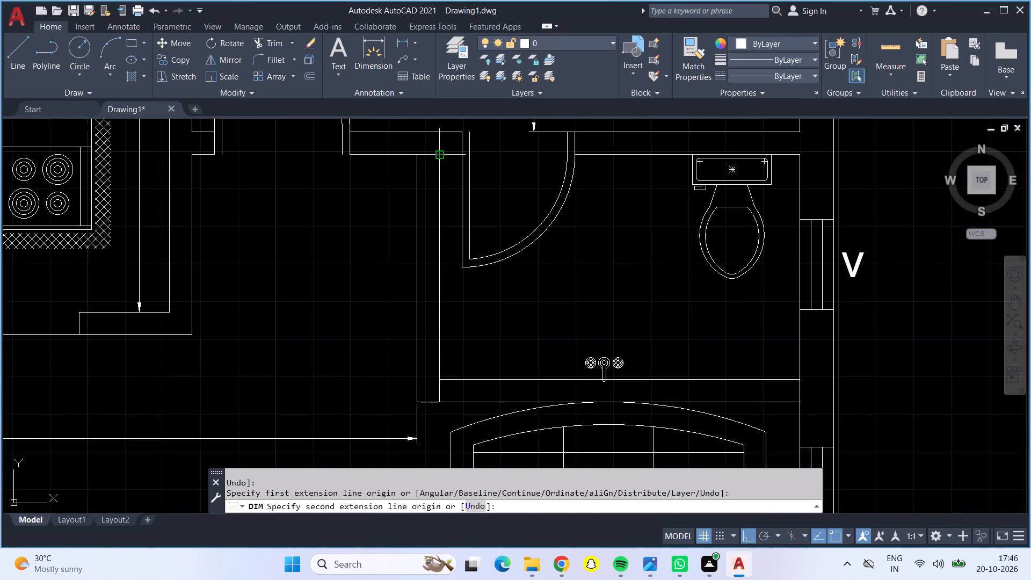
click(437, 156)
click(463, 265)
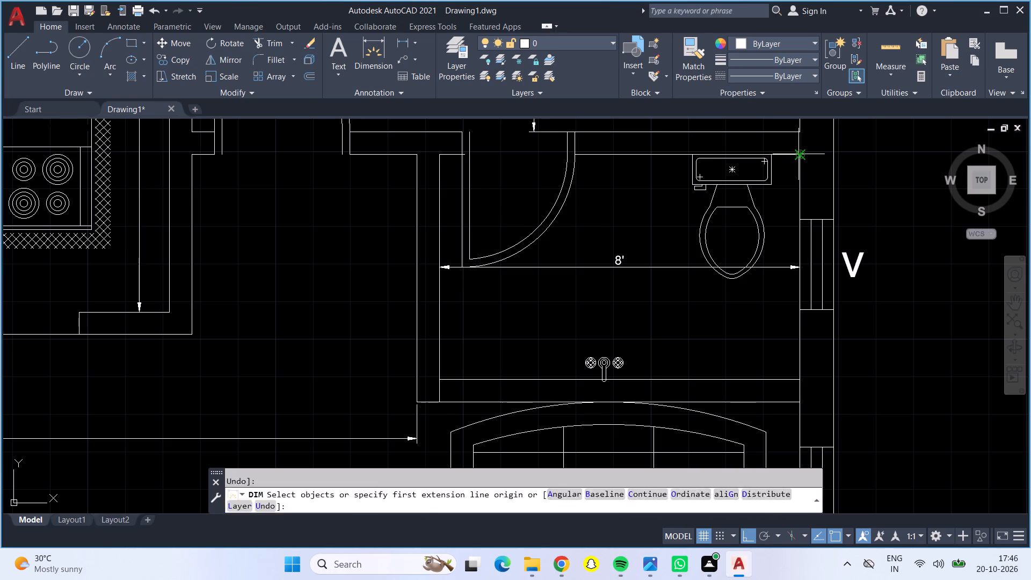
Dimension the upper-right bathroom's interior length along the outer wall, placing the dimension line between the door swing and the toilet.
drag(801, 154, 802, 160)
drag(798, 378, 798, 378)
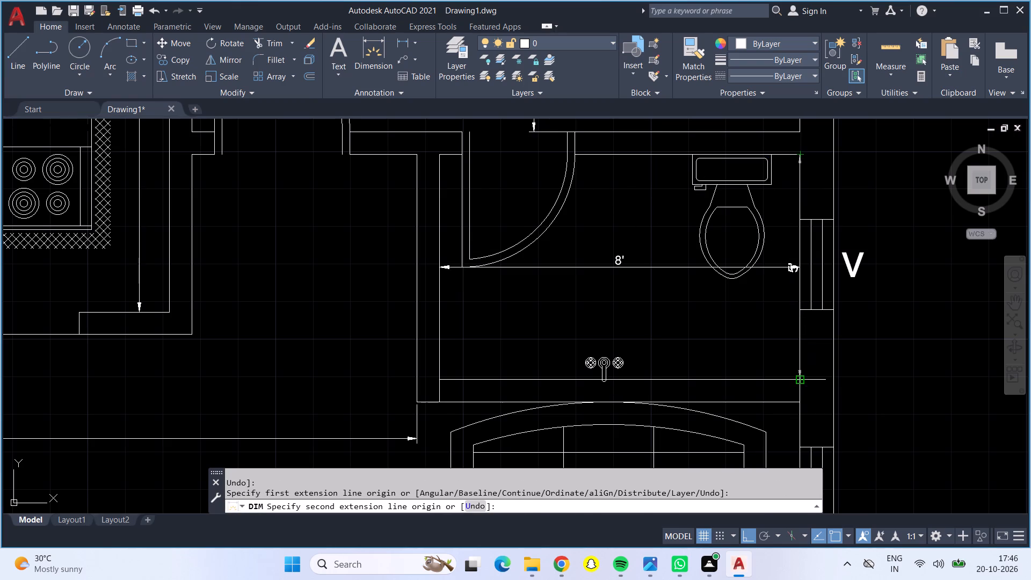
drag(798, 378, 793, 377)
click(650, 294)
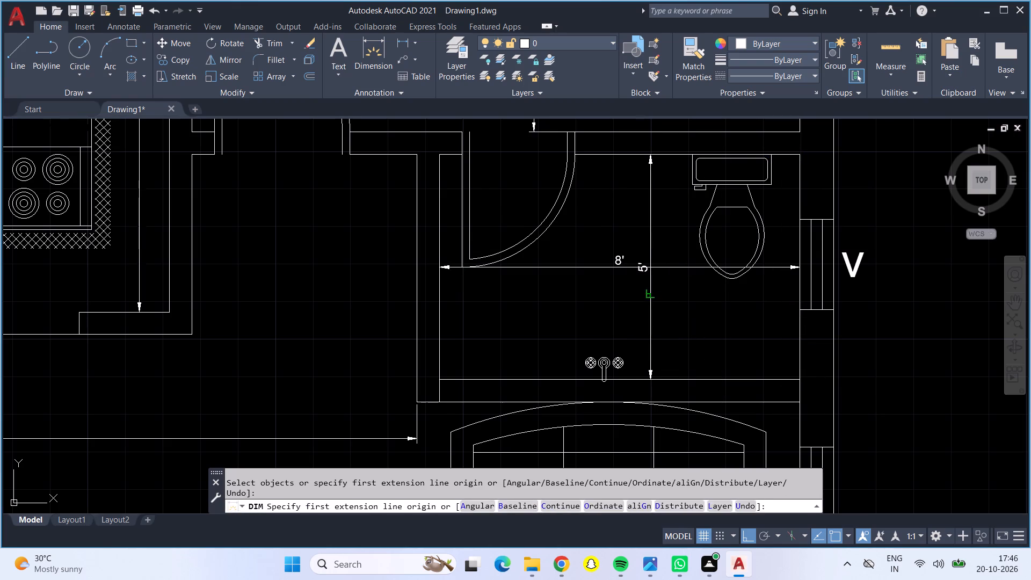
Dimension the entrance hall's interior width between the two lower bedrooms' walls, placing the dimension above the double entrance door.
scroll(445, 327, down, 1)
middle_drag(325, 324, 328, 324)
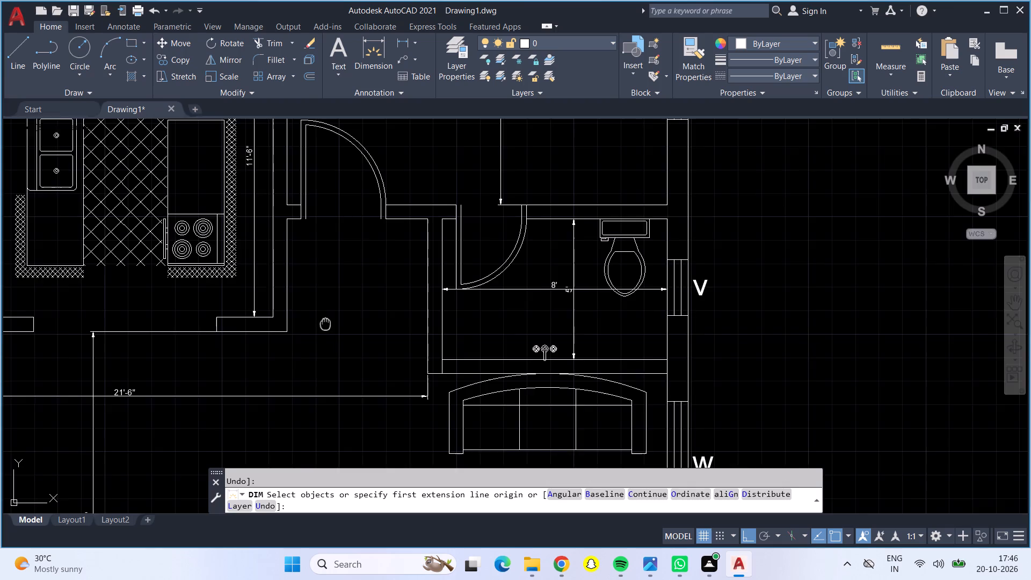
middle_drag(328, 324, 503, 504)
scroll(485, 445, down, 1)
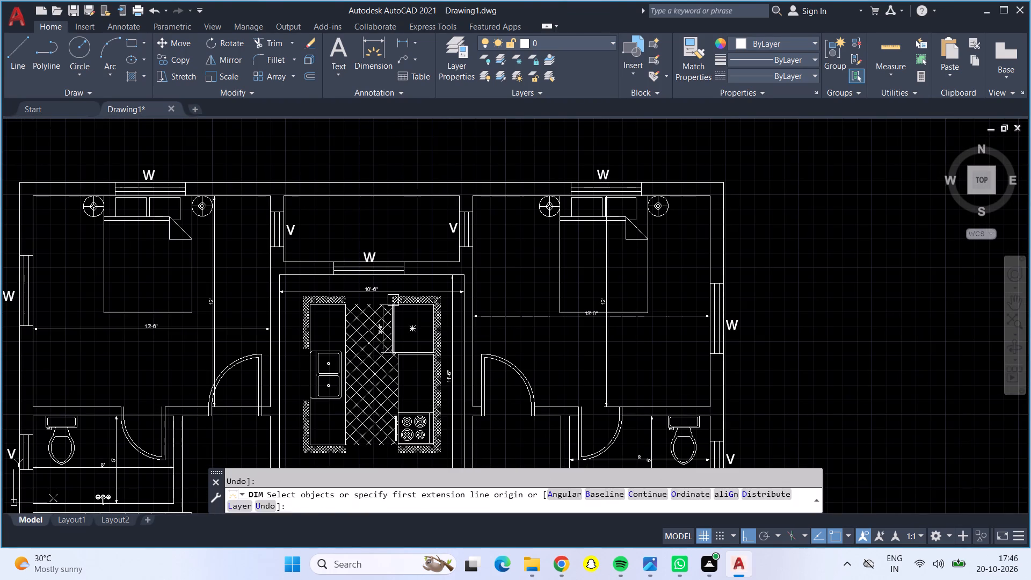
scroll(409, 360, down, 2)
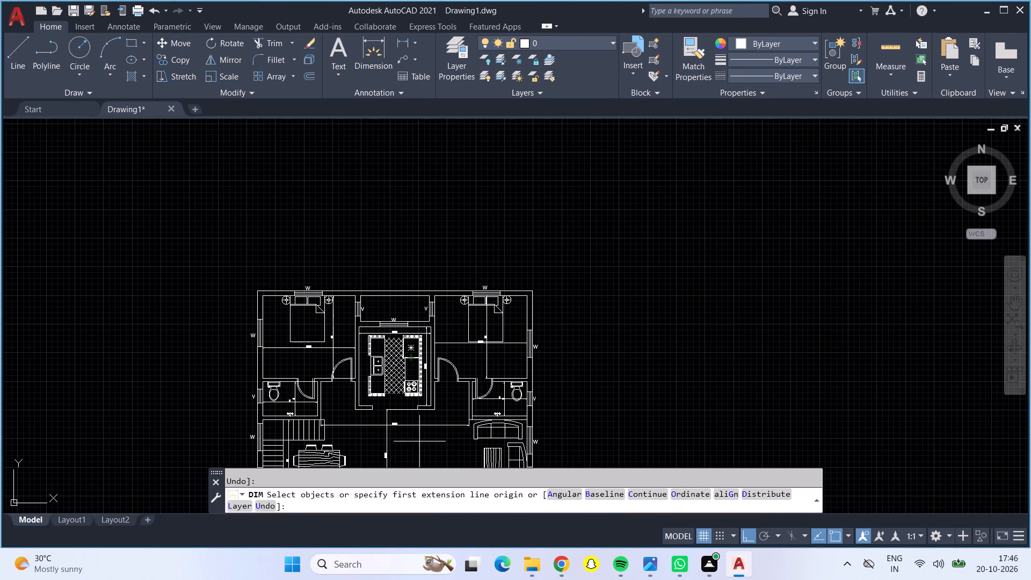
middle_drag(421, 445, 448, 228)
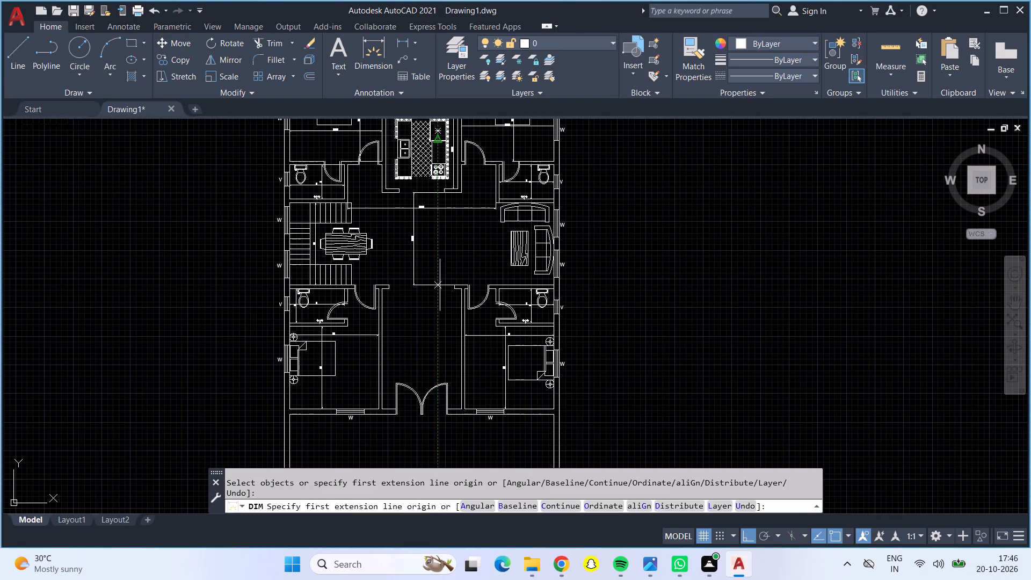
scroll(422, 346, up, 2)
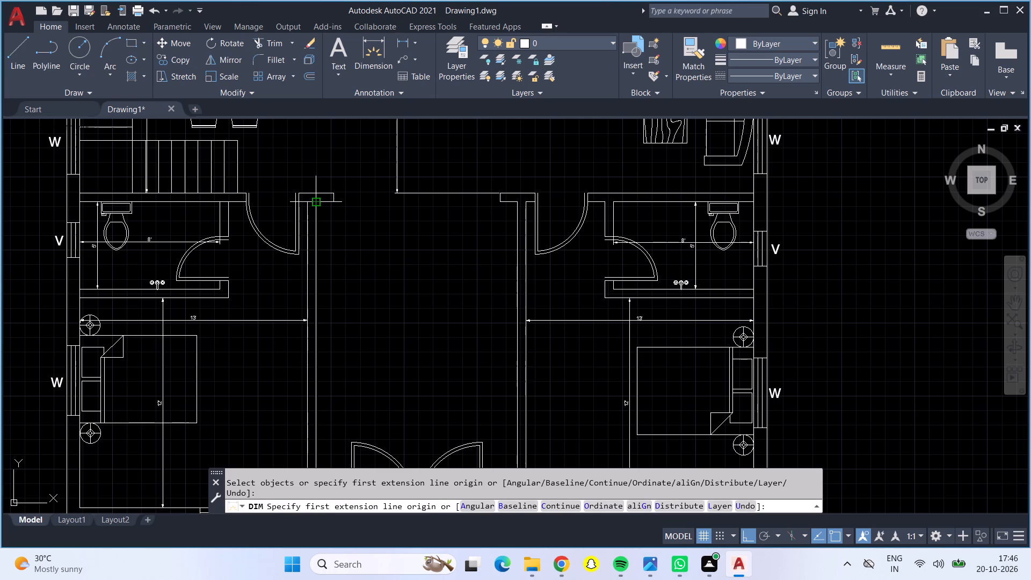
click(315, 199)
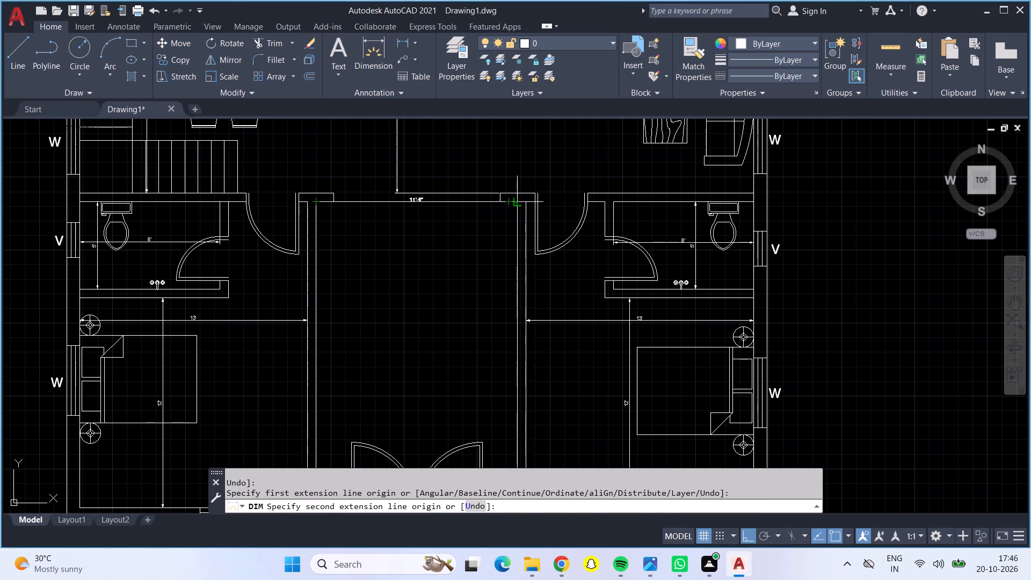
click(517, 205)
click(478, 306)
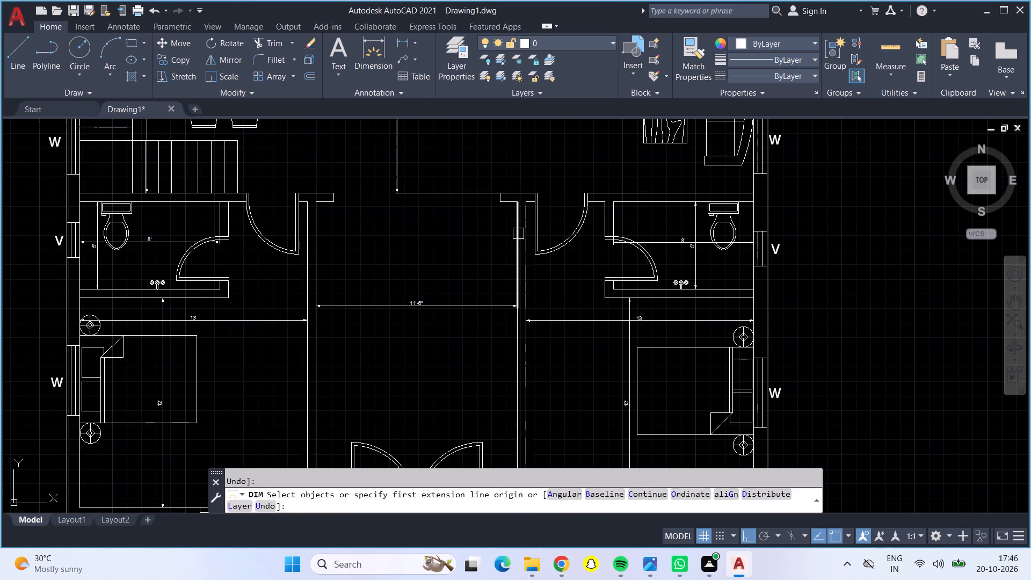
Dimension the entrance hall's interior length from its upper end to the front wall, placing the dimension line near the hall's middle.
click(518, 203)
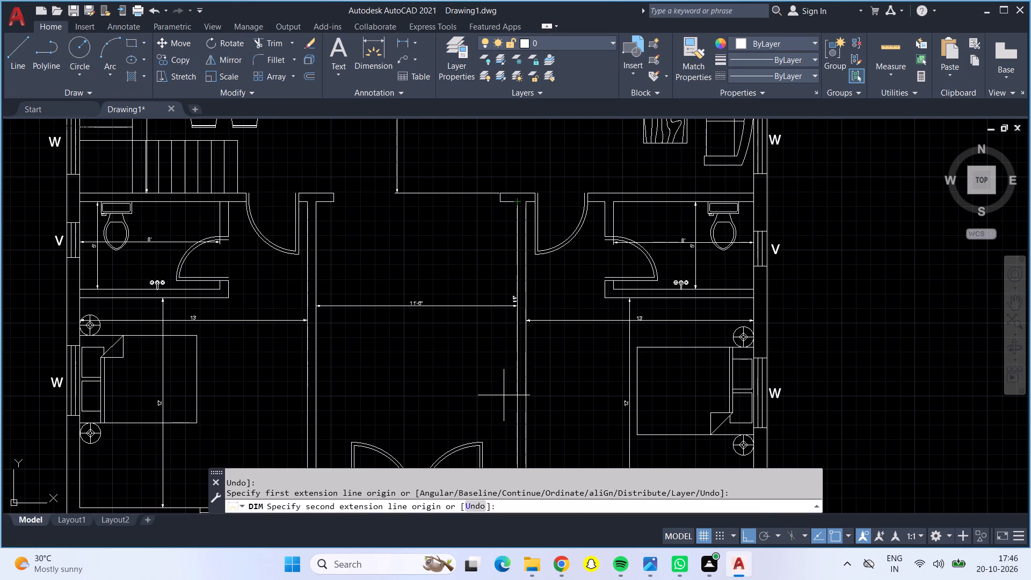
middle_drag(497, 415, 485, 251)
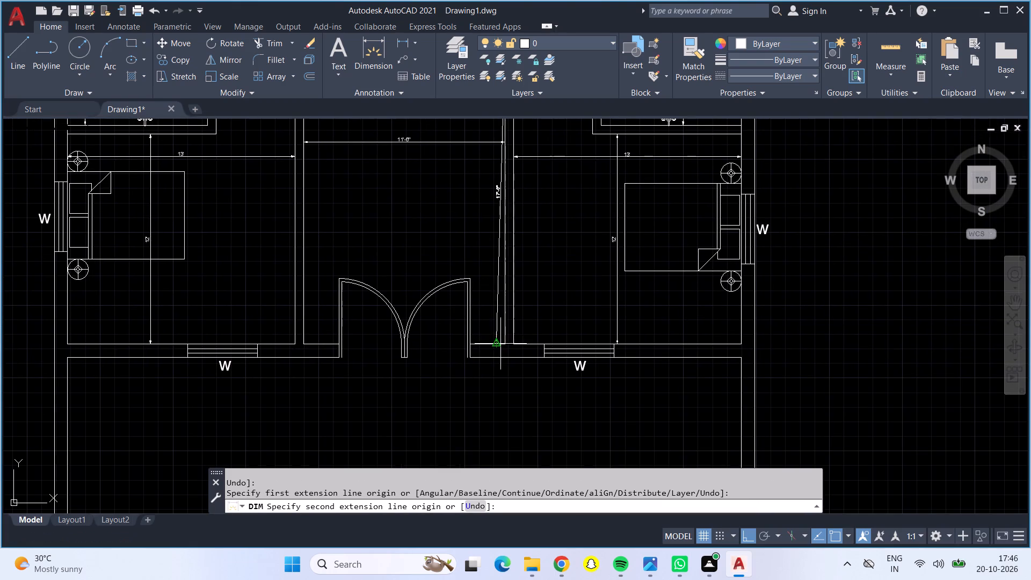
drag(505, 347, 502, 339)
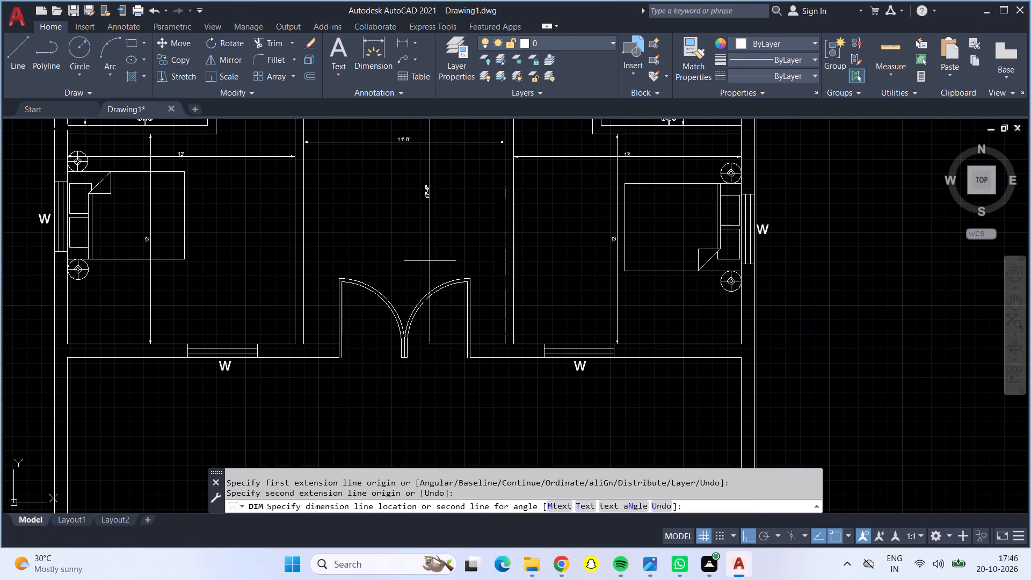
click(420, 233)
Dimension the building's overall outer width between the two upper outer corners, placing the dimension line 2' above the top wall.
scroll(420, 233, down, 1)
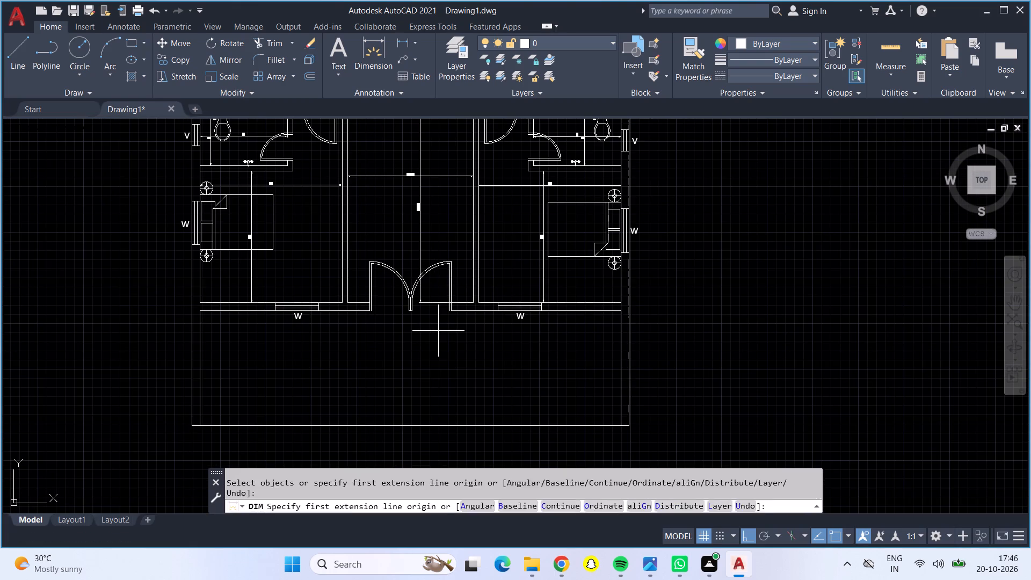
scroll(442, 378, down, 1)
scroll(439, 285, down, 1)
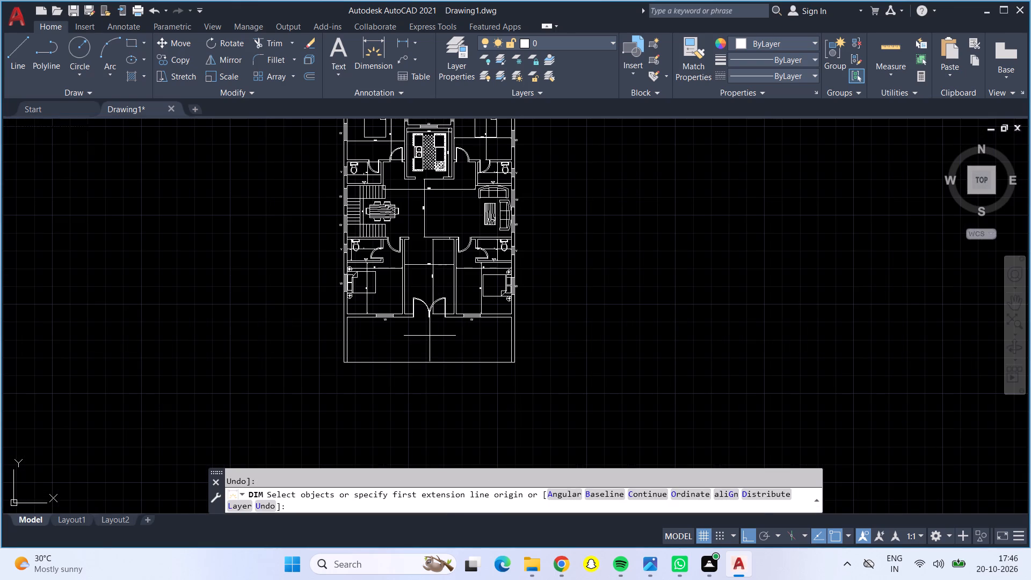
middle_drag(429, 348, 446, 408)
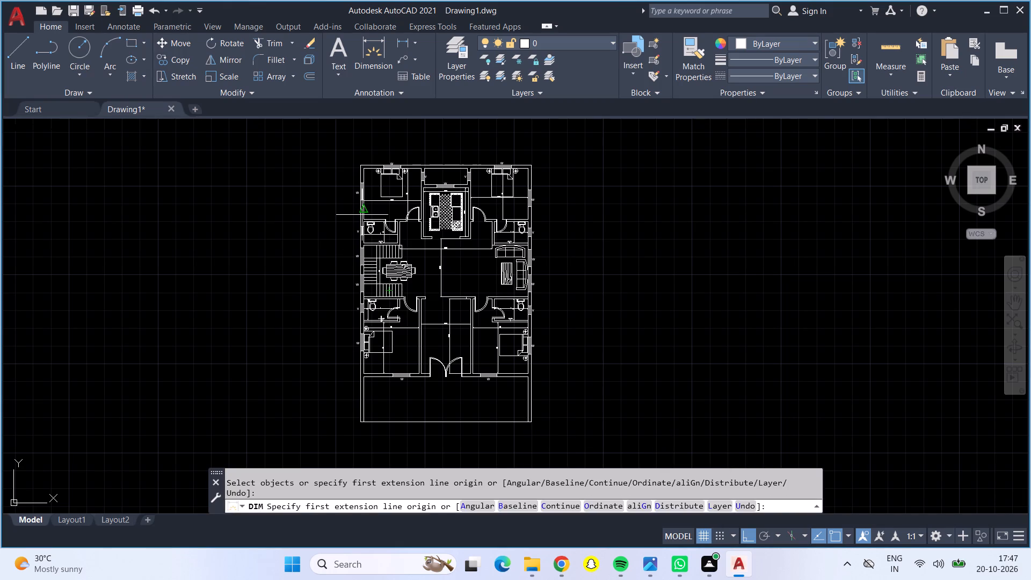
scroll(345, 156, up, 4)
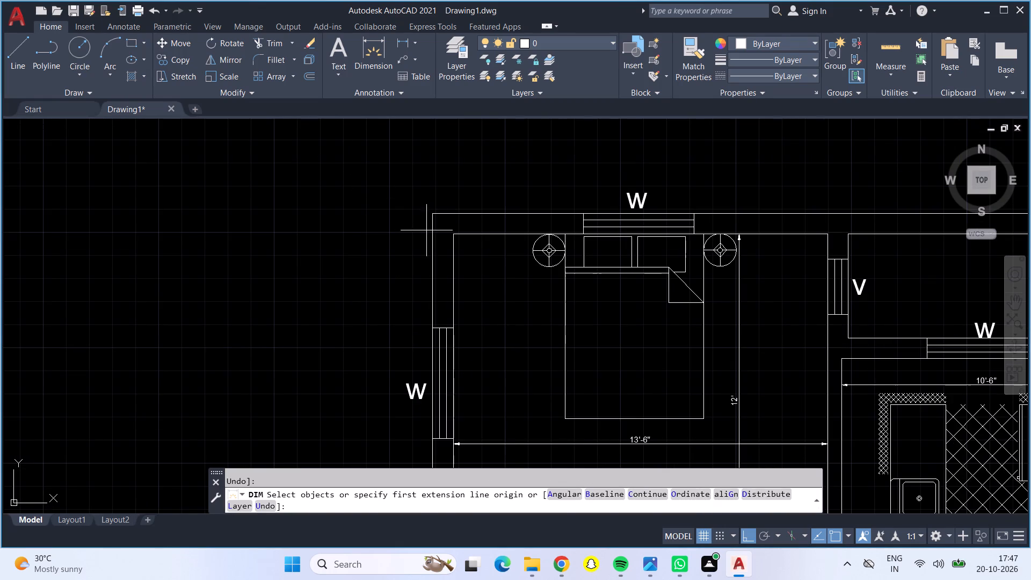
click(434, 209)
scroll(496, 245, down, 1)
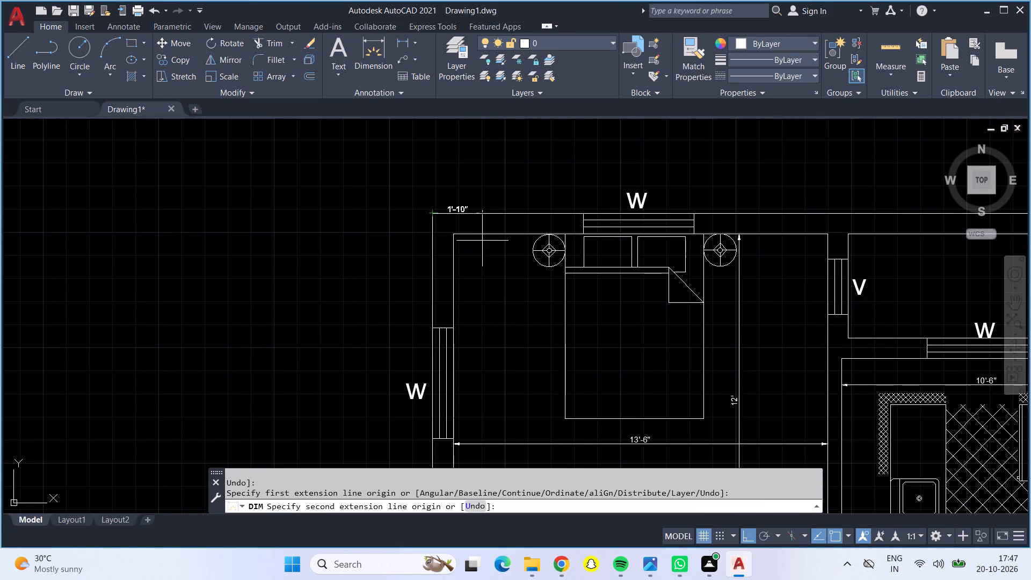
scroll(503, 247, down, 1)
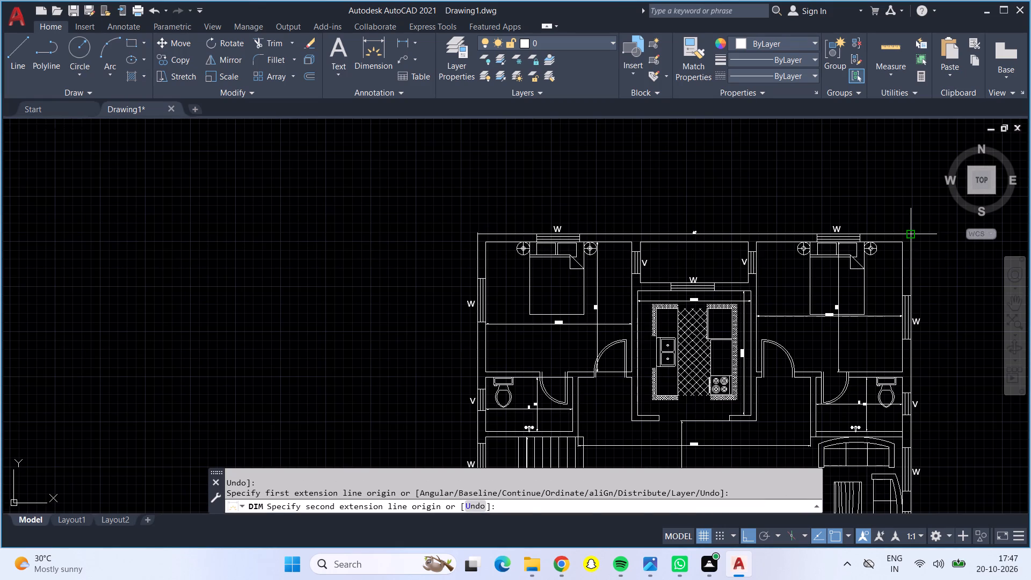
click(913, 233)
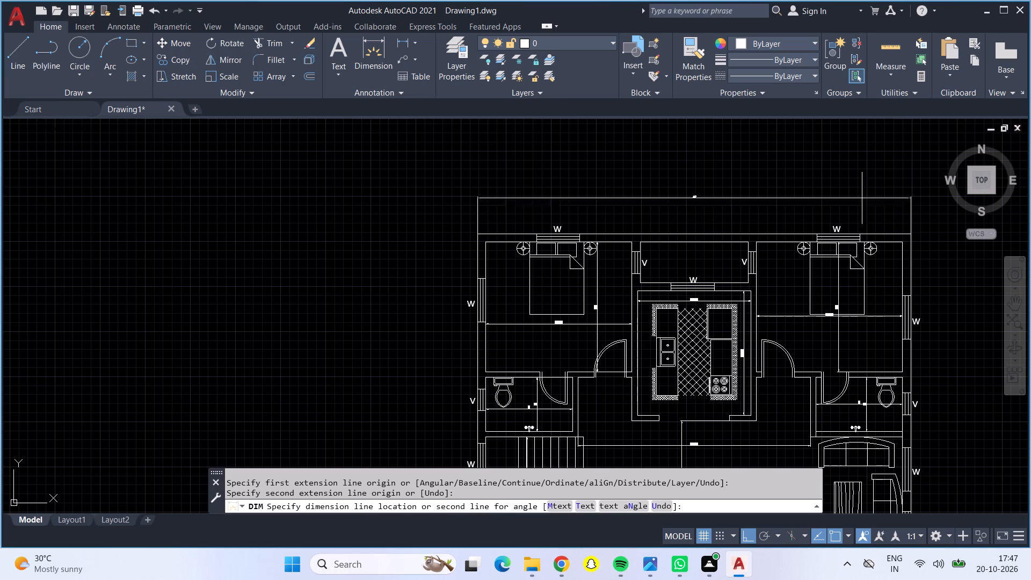
text(2')
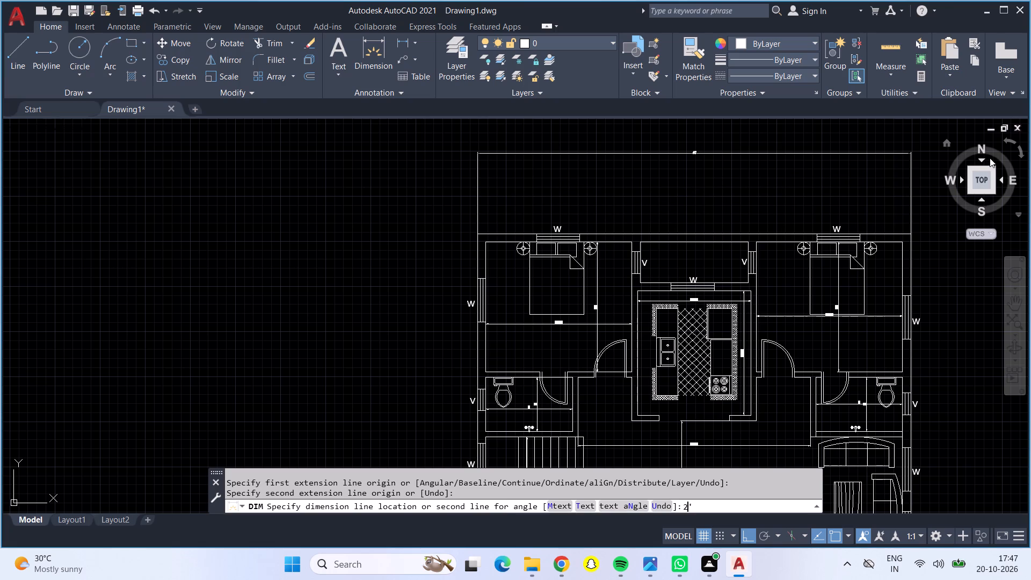
key(Return)
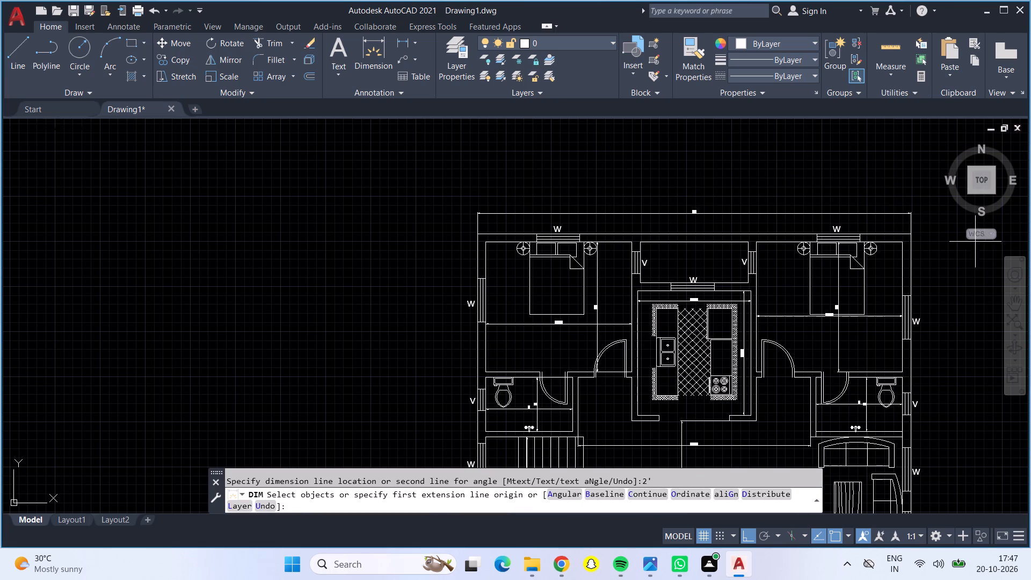
Dimension the plan's overall outer length from the upper-right to the lower-right outer corner, placing the dimension line 2' outside the right wall.
click(907, 237)
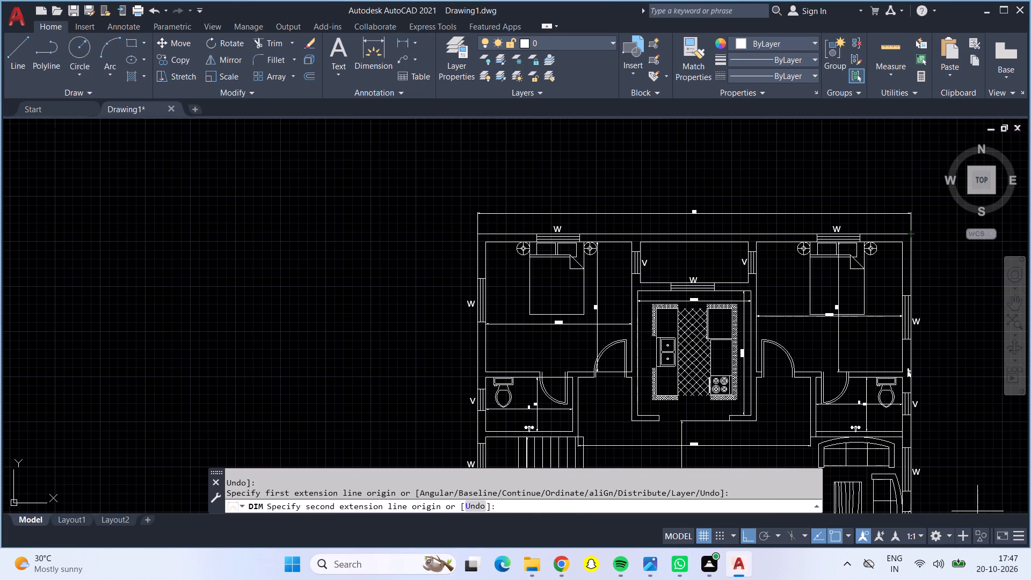
middle_drag(977, 511, 713, 207)
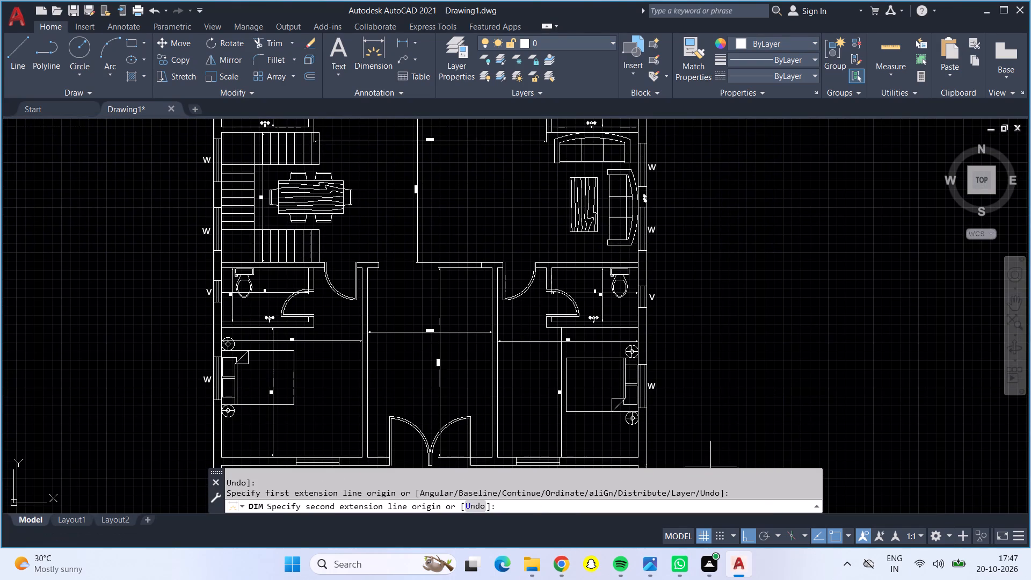
scroll(708, 454, down, 1)
middle_drag(708, 454, 705, 265)
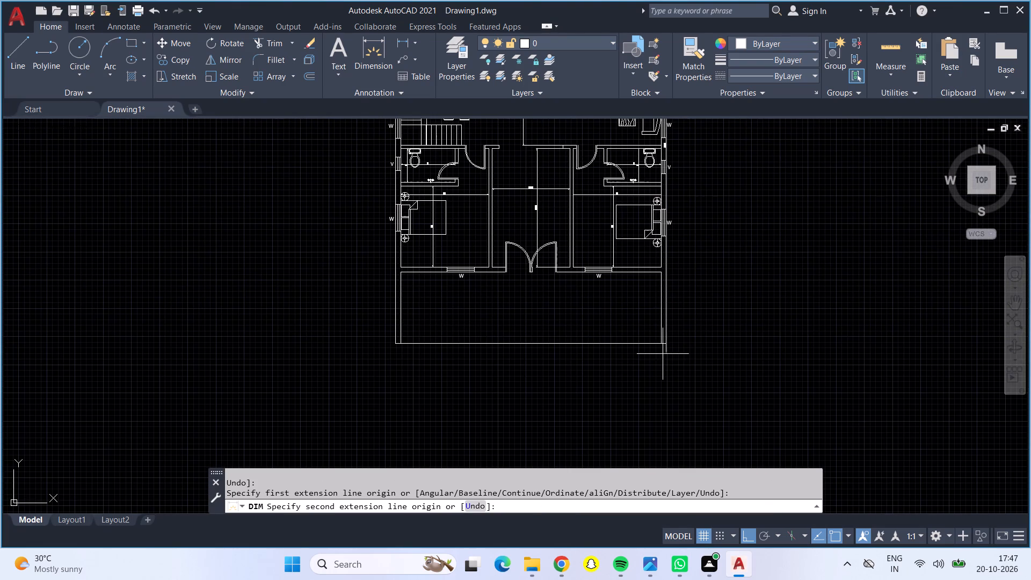
scroll(666, 347, up, 3)
click(657, 331)
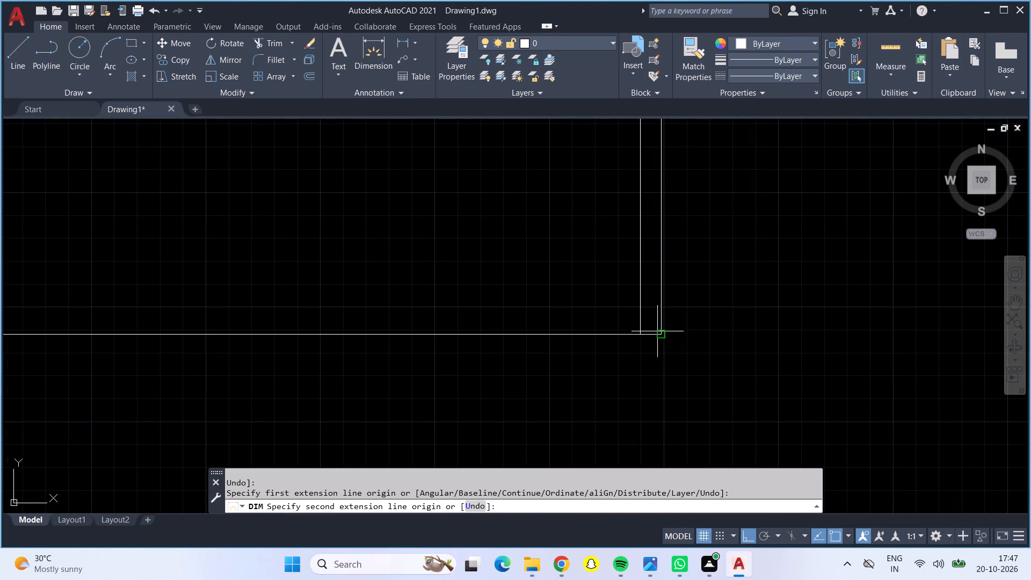
text(2')
key(Return)
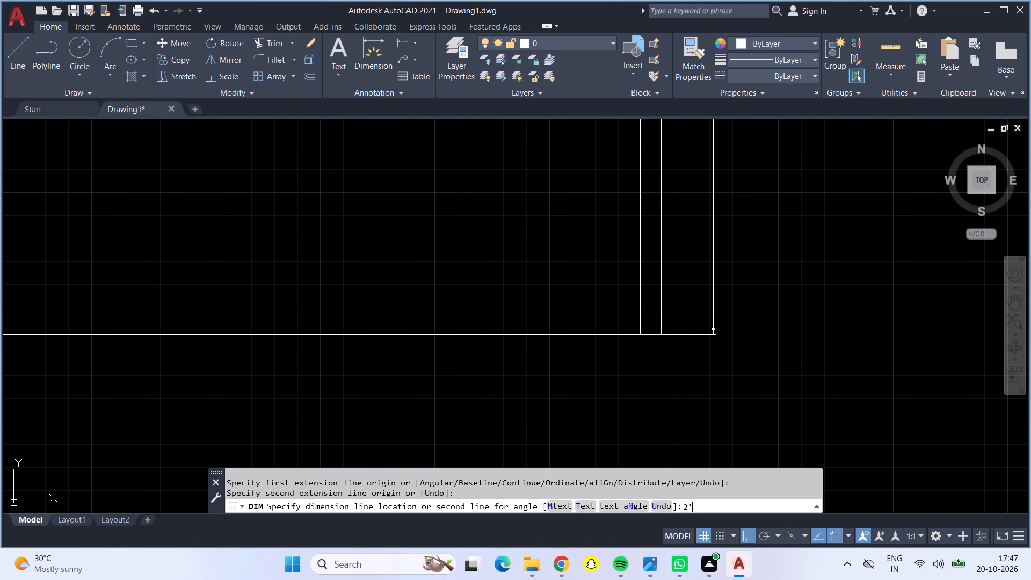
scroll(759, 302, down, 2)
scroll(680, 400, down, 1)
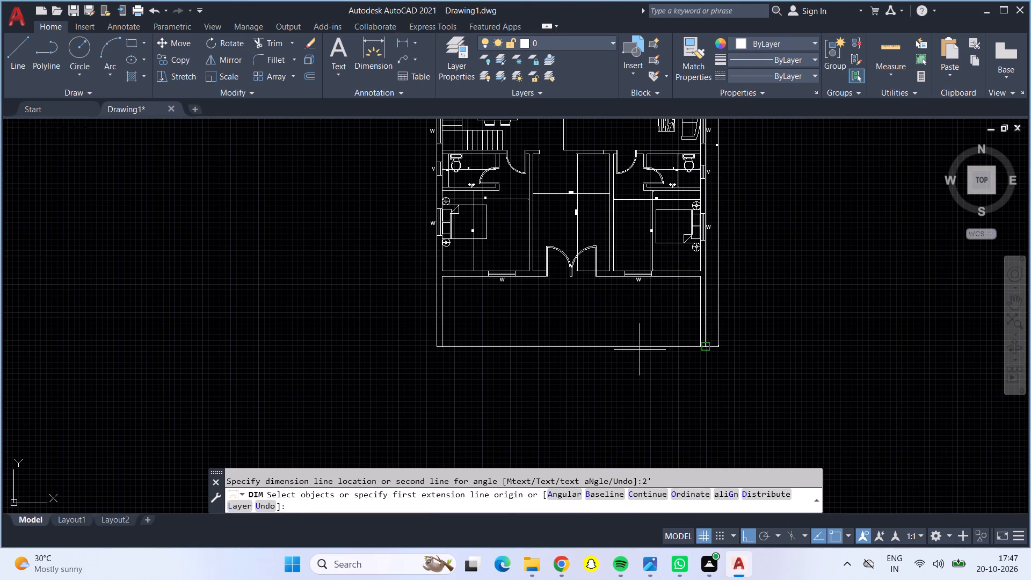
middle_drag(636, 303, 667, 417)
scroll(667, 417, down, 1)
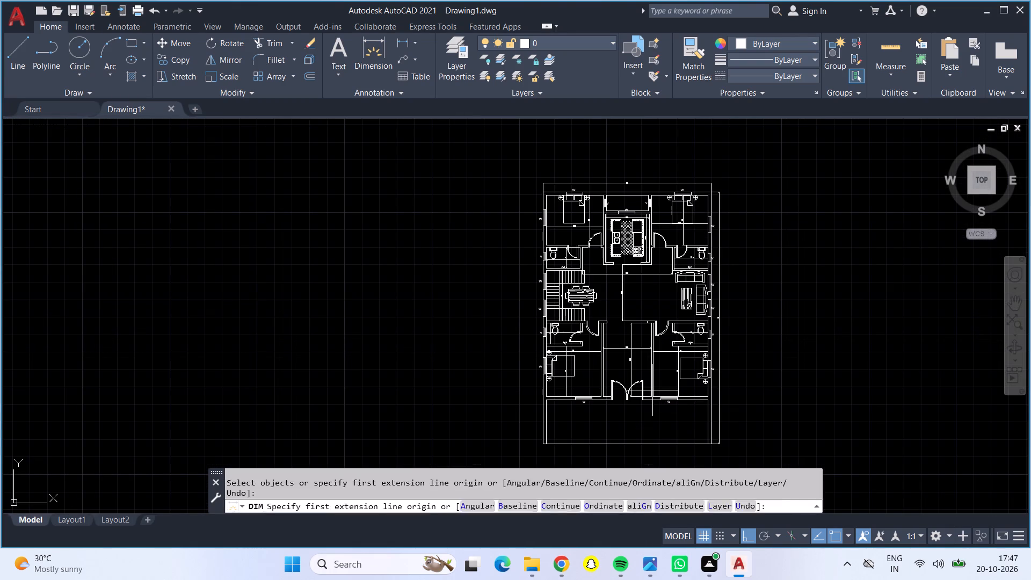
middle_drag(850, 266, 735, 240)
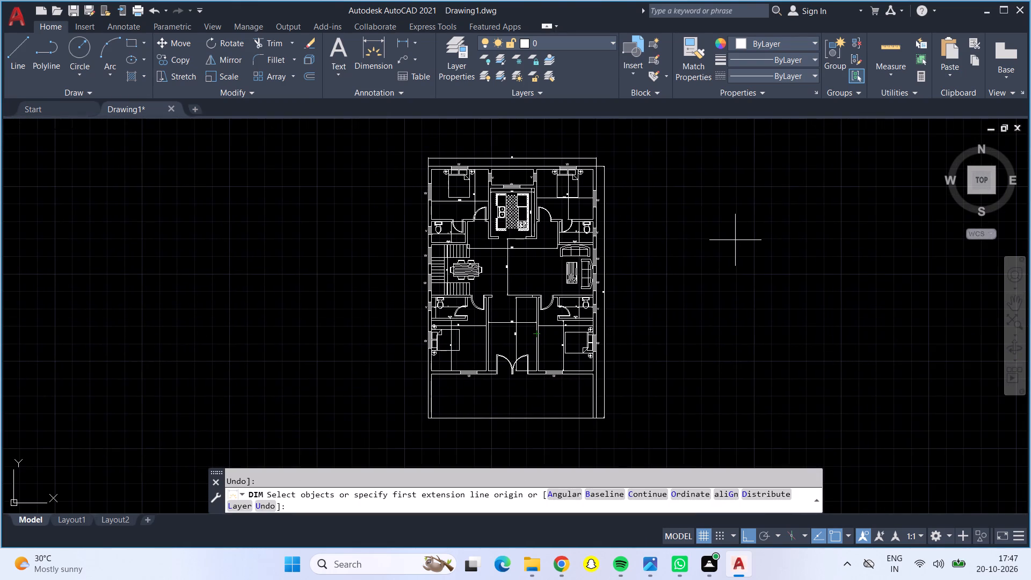
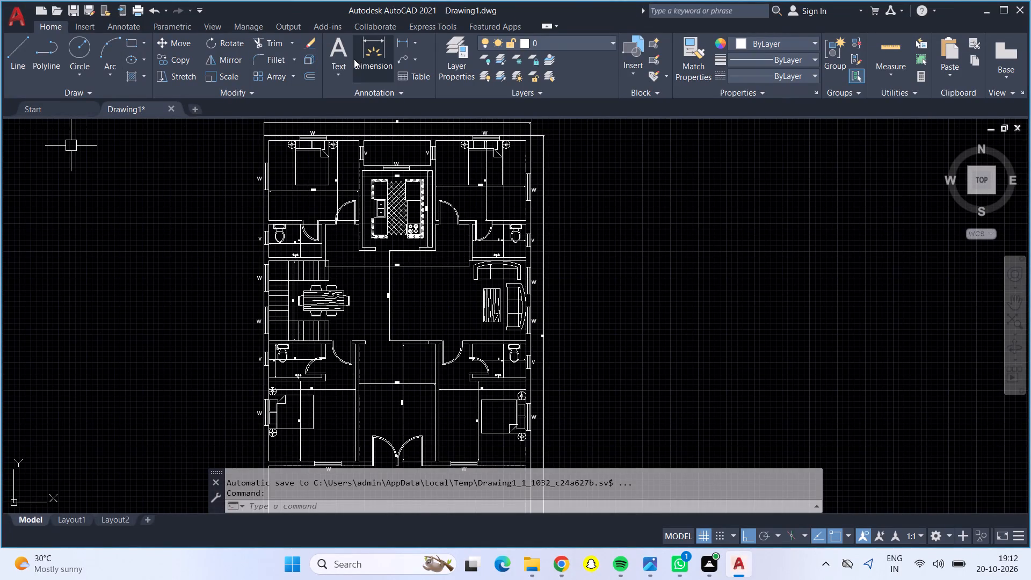
Add a centred multiline text label BED ROOM, 9" high, below the bed in the plan's upper-left bedroom.
click(336, 47)
scroll(264, 190, up, 4)
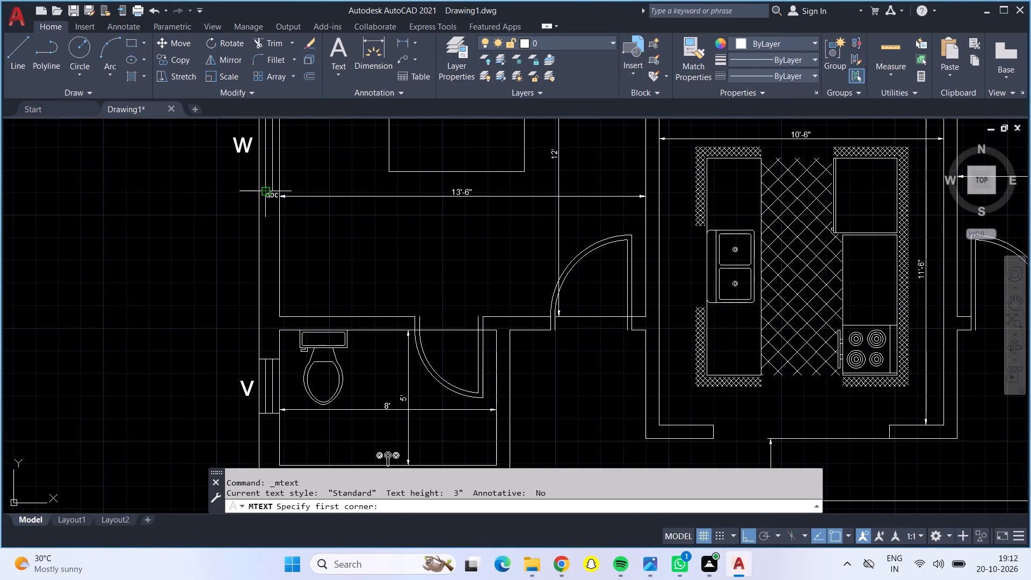
click(298, 215)
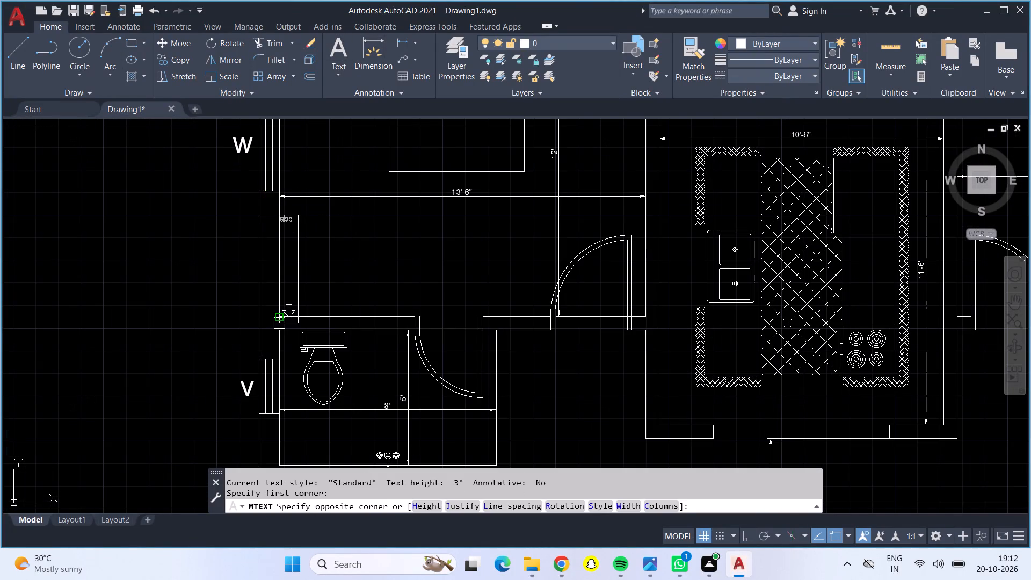
click(536, 295)
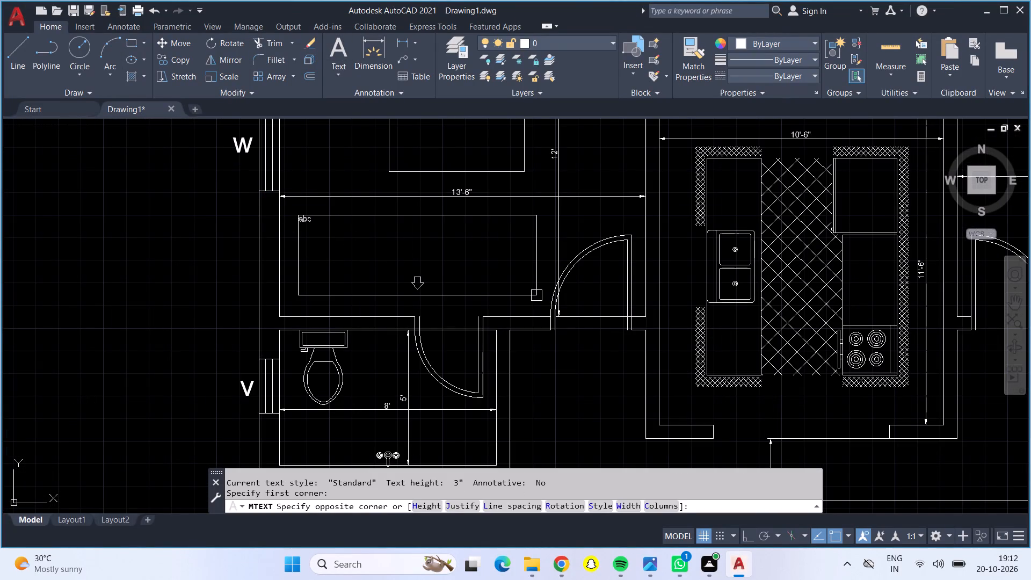
click(189, 67)
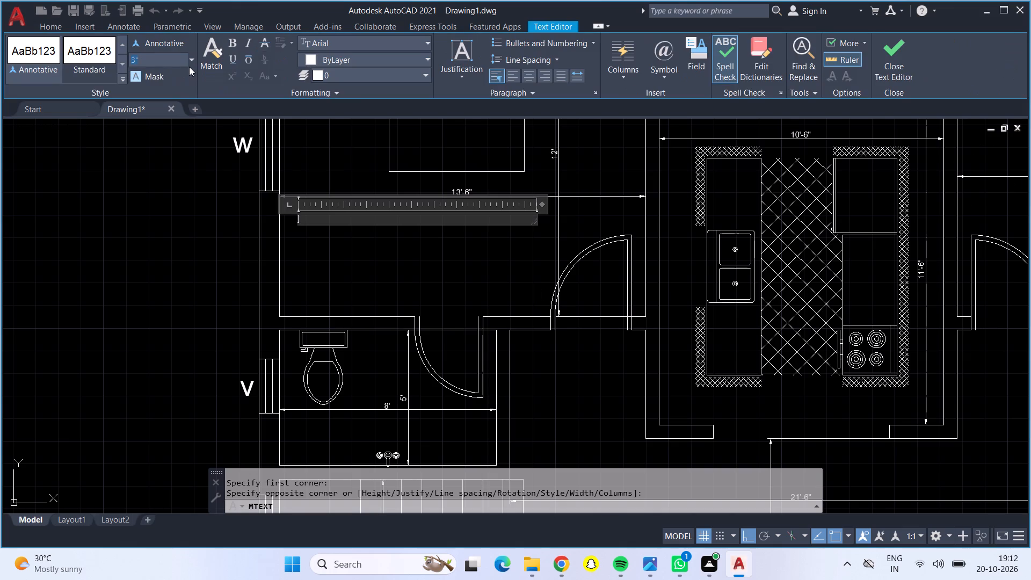
click(172, 76)
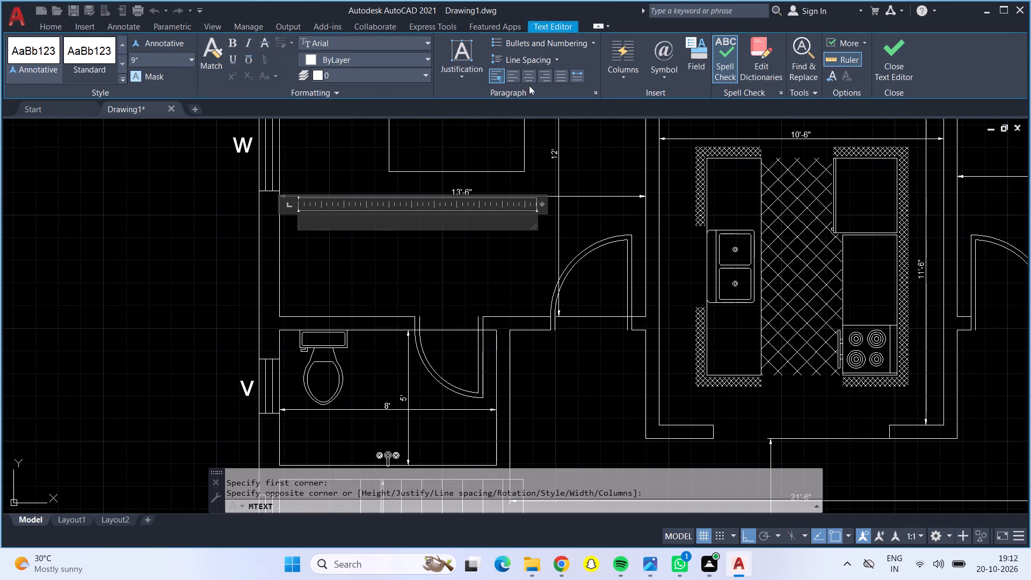
click(522, 73)
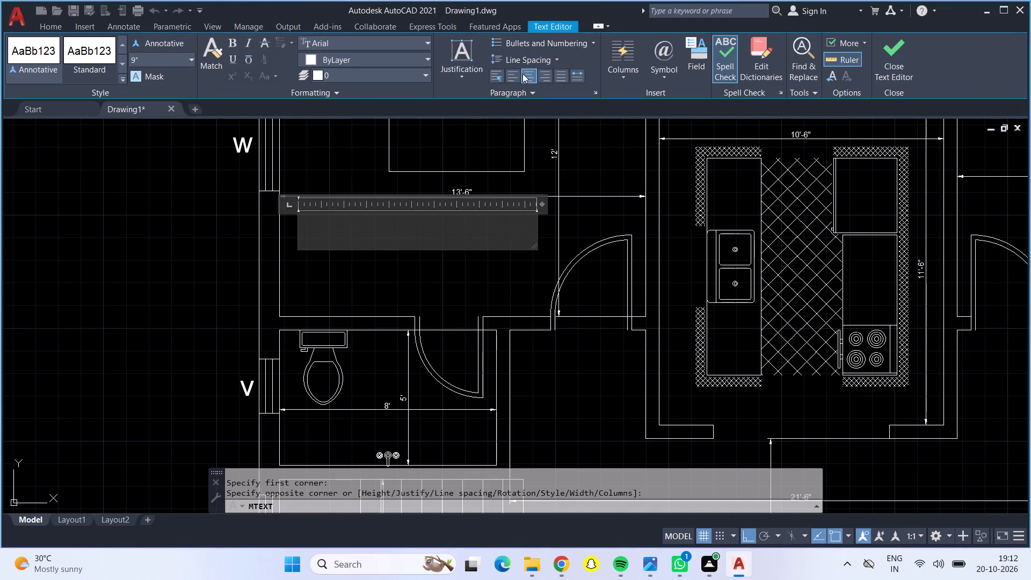
key(shift+b)
text(ED)
key(space)
text(ROOM)
key(space)
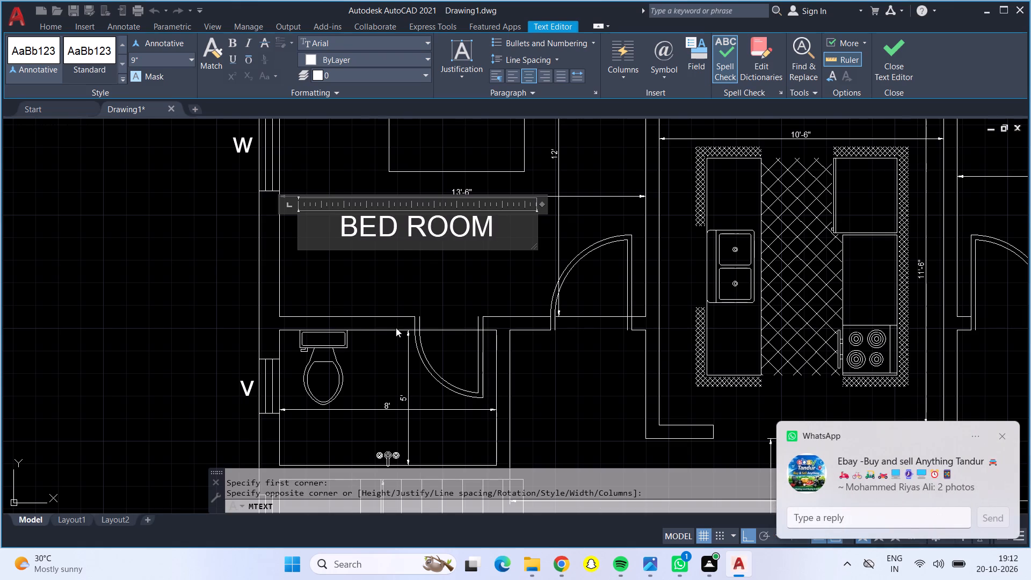
click(412, 291)
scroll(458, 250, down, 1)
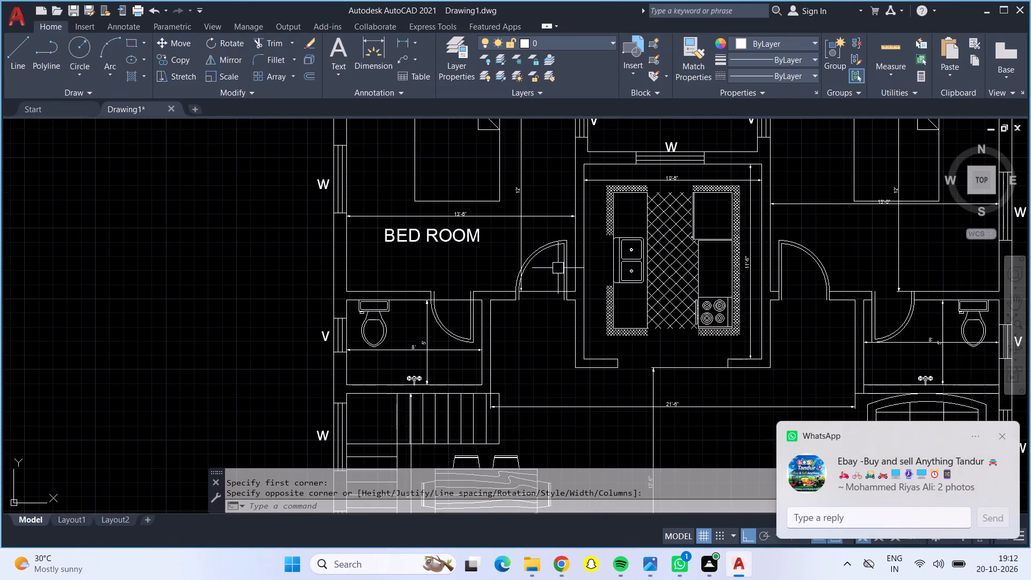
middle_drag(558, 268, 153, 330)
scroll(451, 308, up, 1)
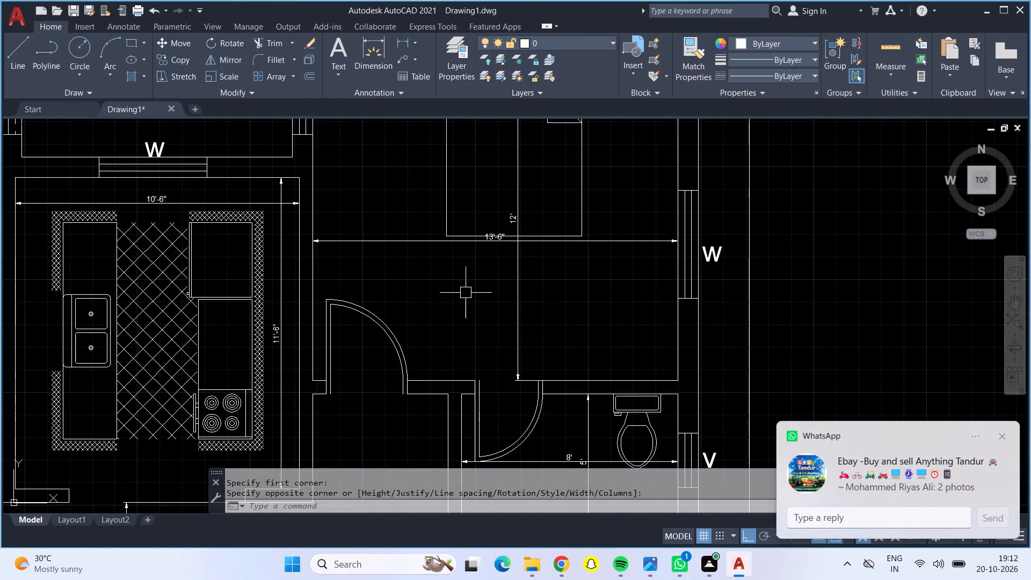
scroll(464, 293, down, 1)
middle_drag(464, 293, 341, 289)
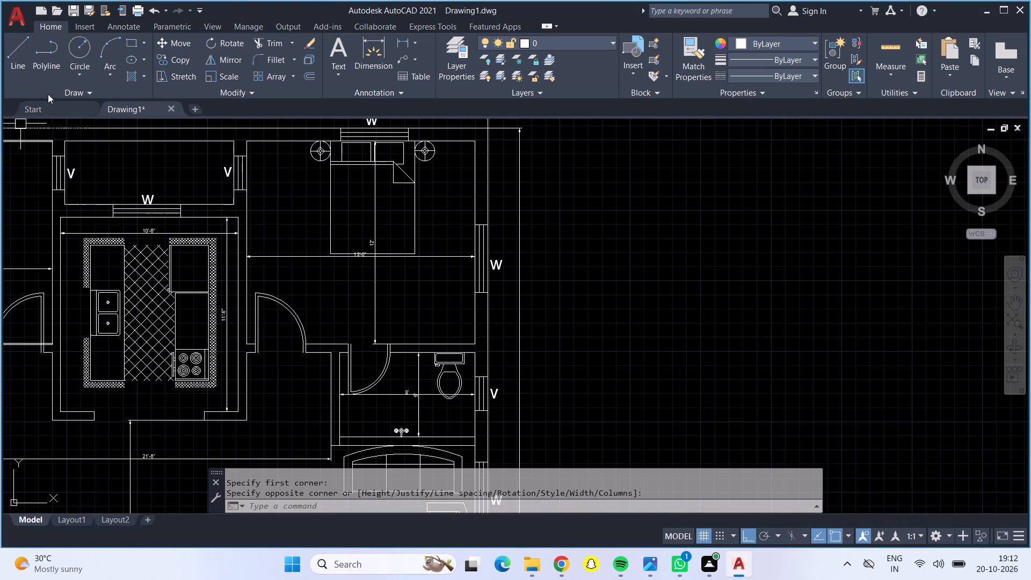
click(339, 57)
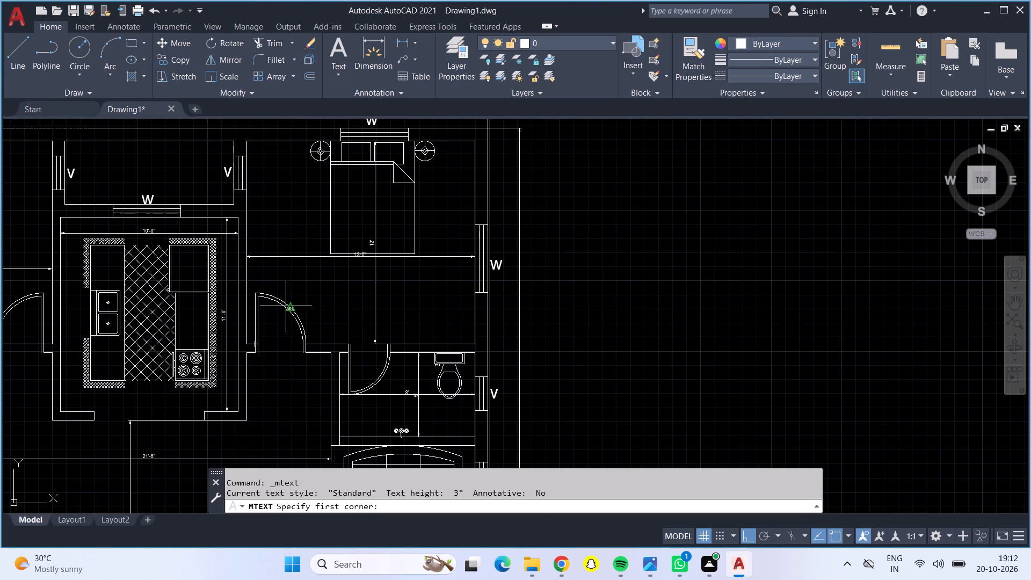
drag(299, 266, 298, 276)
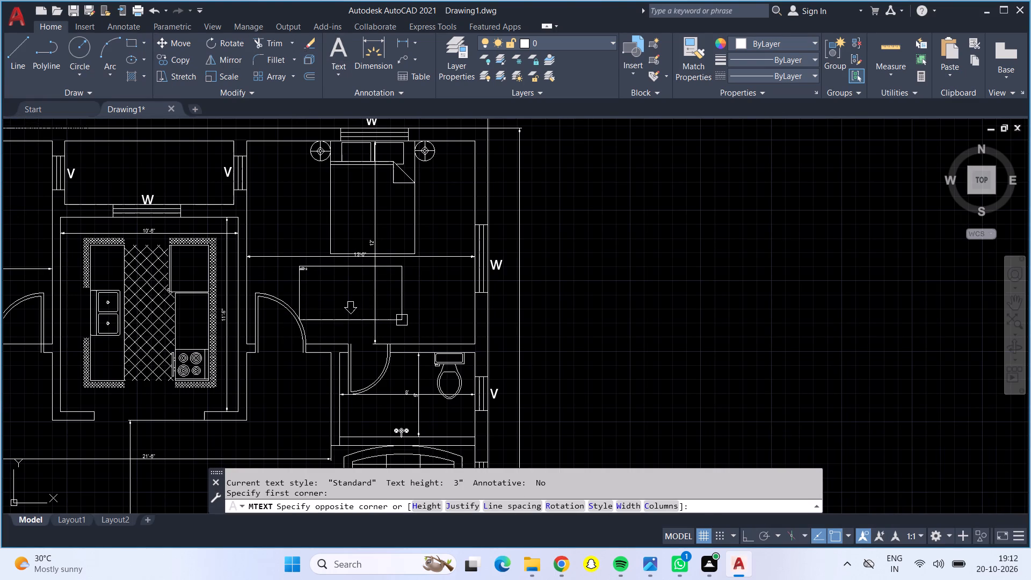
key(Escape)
Copy the BED ROOM label horizontally about 30' across into the upper-right bedroom, below the width dimension.
scroll(472, 313, down, 2)
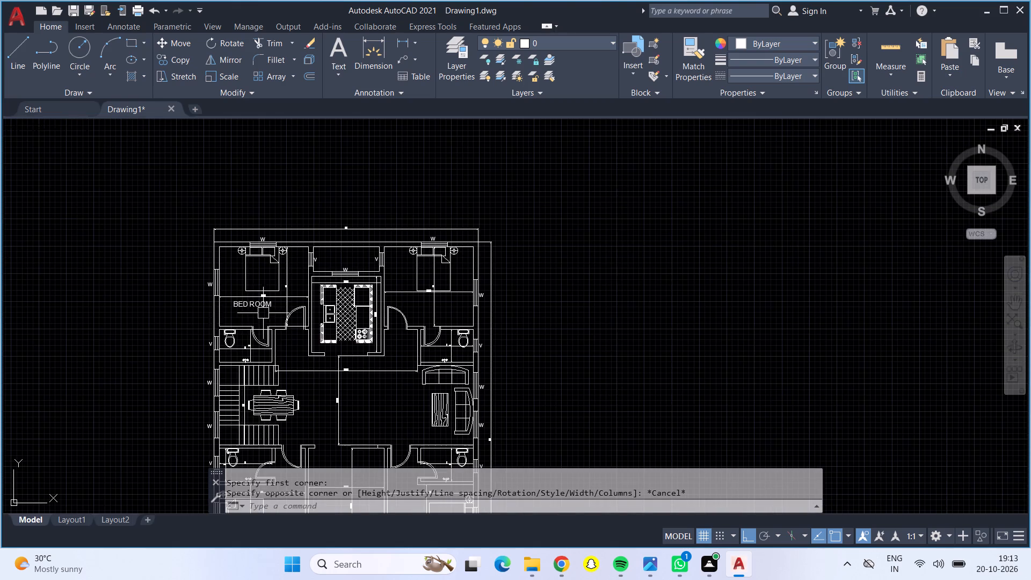
scroll(275, 308, up, 2)
click(223, 300)
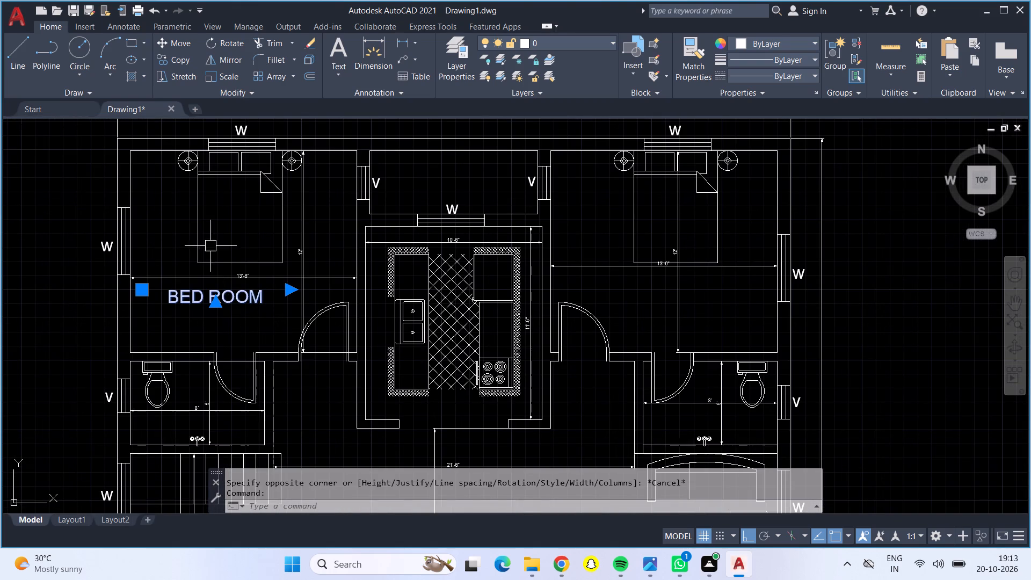
click(176, 59)
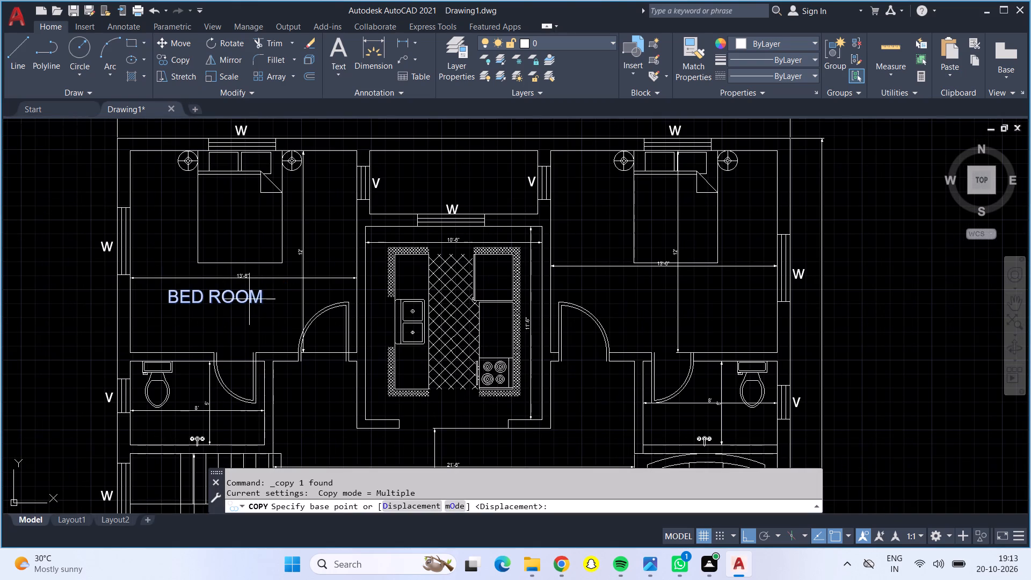
click(249, 299)
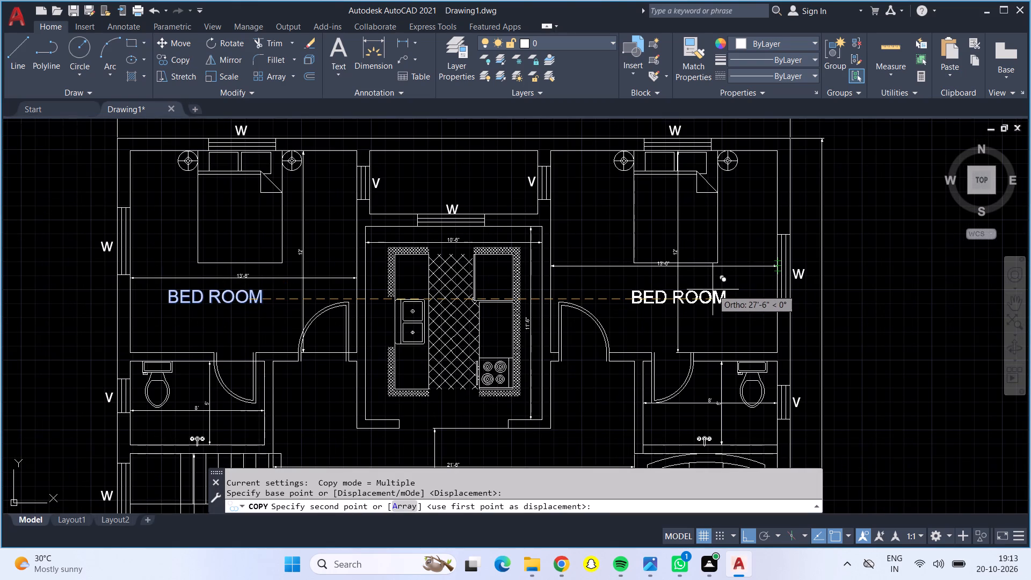
click(761, 285)
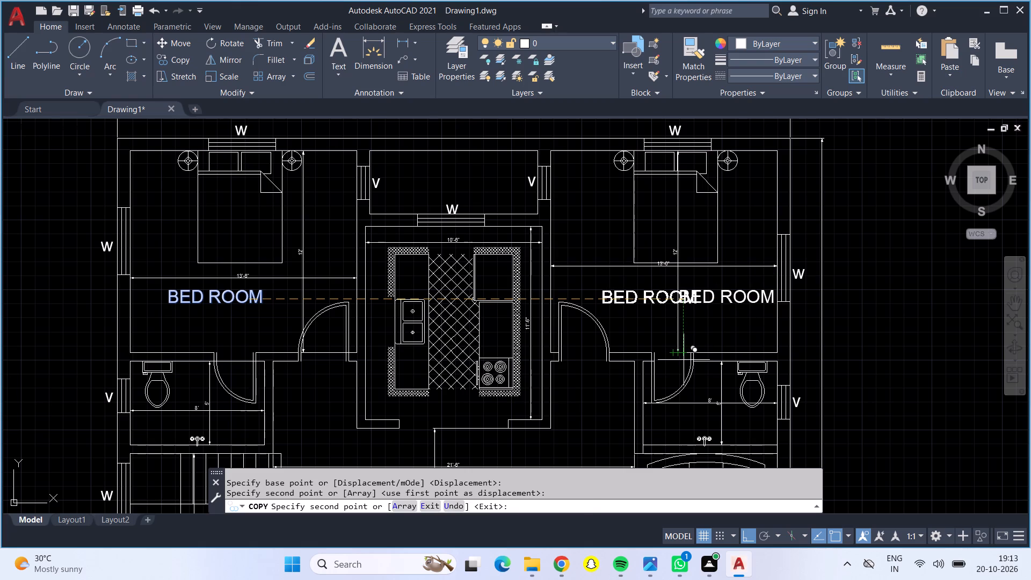
Turn Ortho off and place further copies of the BED ROOM label in the lower-right and lower-left bedrooms, near the beds.
key(F8)
scroll(634, 419, down, 1)
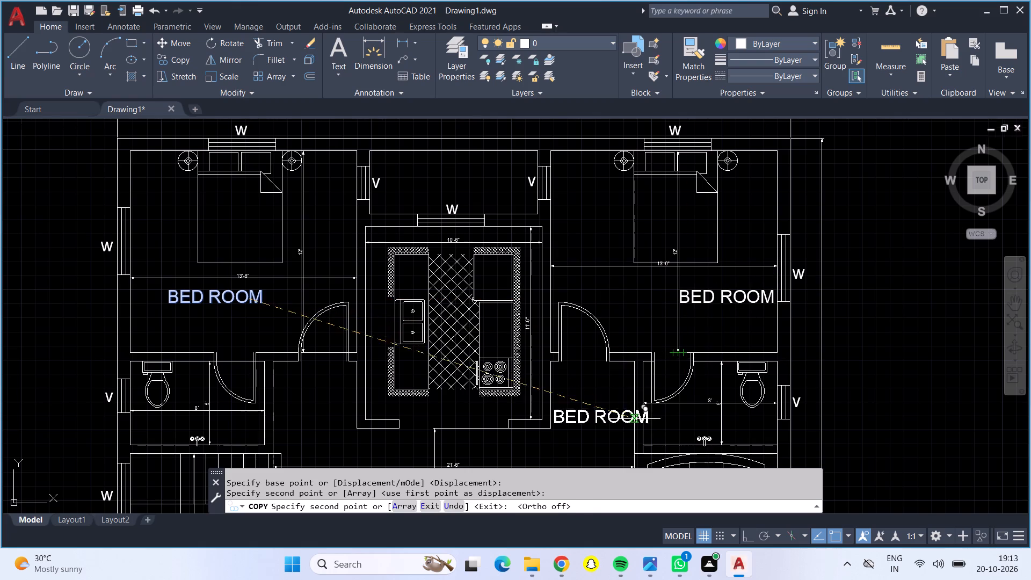
scroll(634, 419, down, 1)
middle_drag(634, 419, 504, 184)
scroll(502, 363, up, 3)
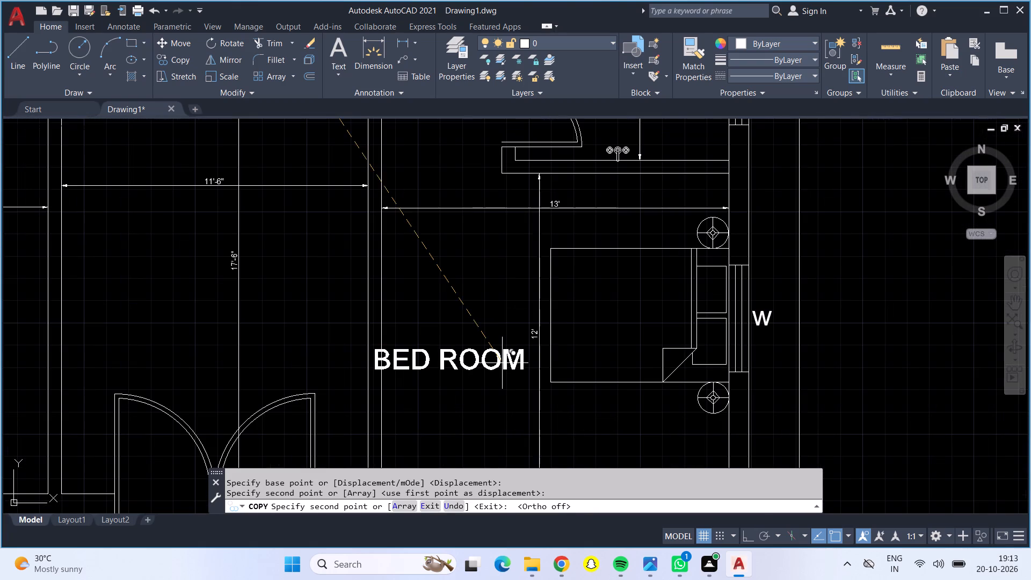
click(509, 356)
scroll(509, 356, down, 2)
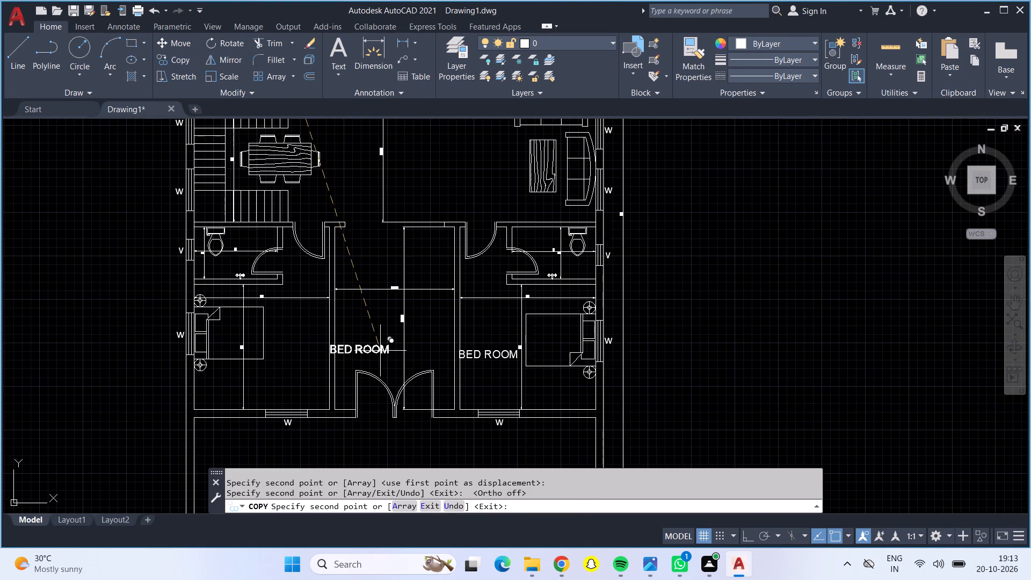
scroll(291, 381, up, 3)
click(352, 371)
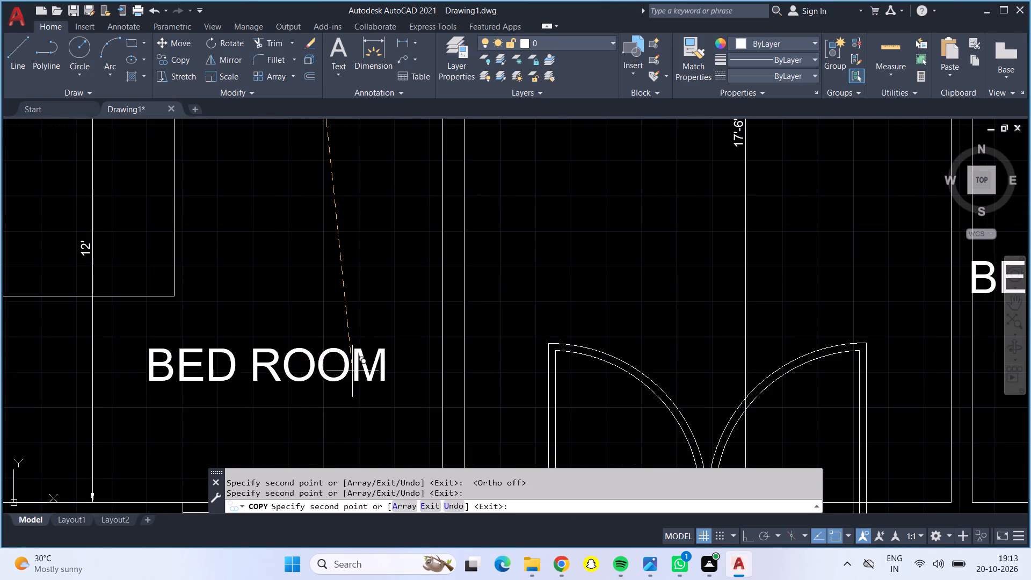
Place two more copies of the BED ROOM label, in the central hall and in the small room above the kitchen.
scroll(352, 371, down, 3)
scroll(480, 360, down, 2)
scroll(489, 265, up, 2)
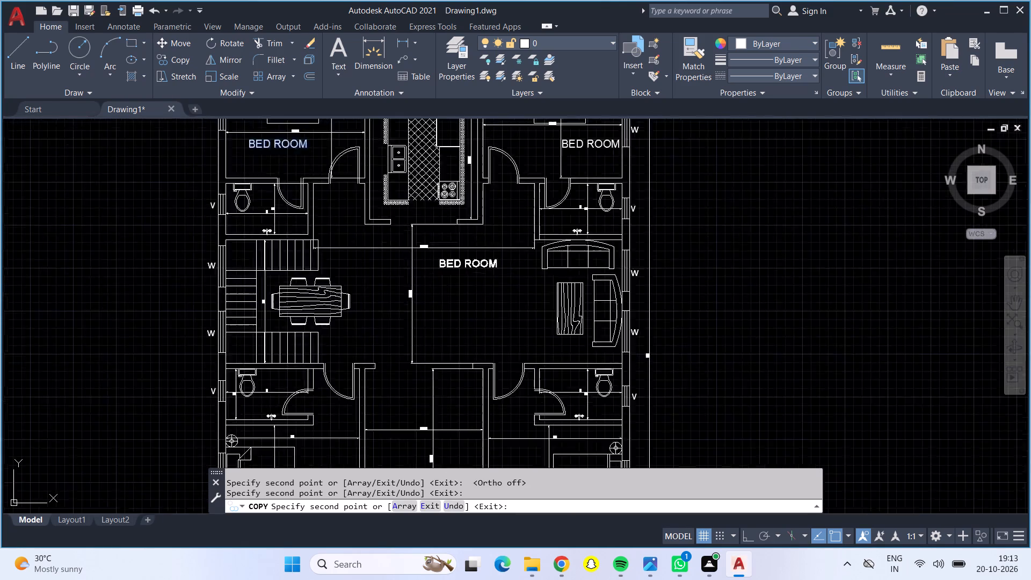
scroll(489, 265, up, 1)
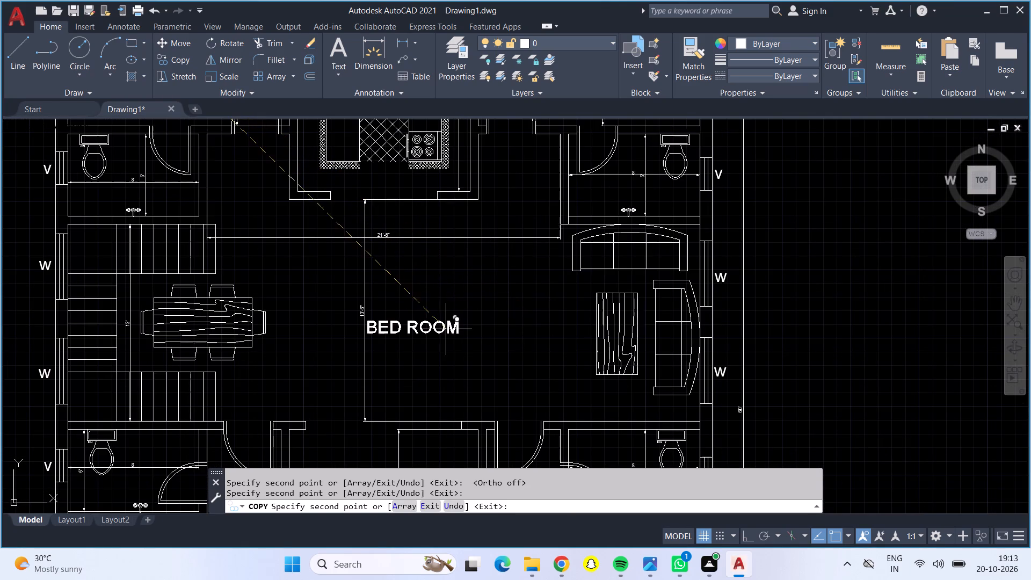
click(408, 332)
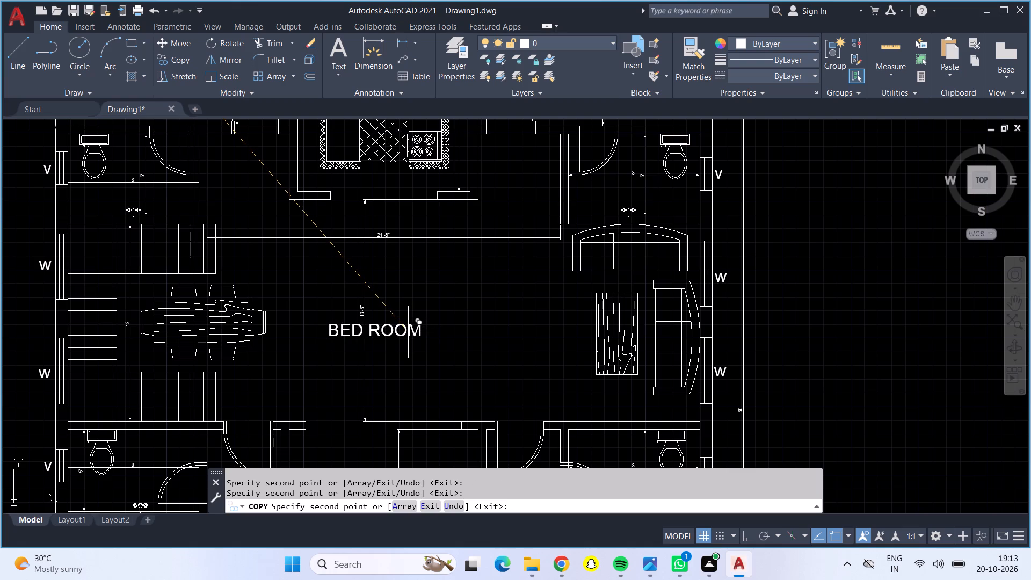
scroll(457, 351, down, 2)
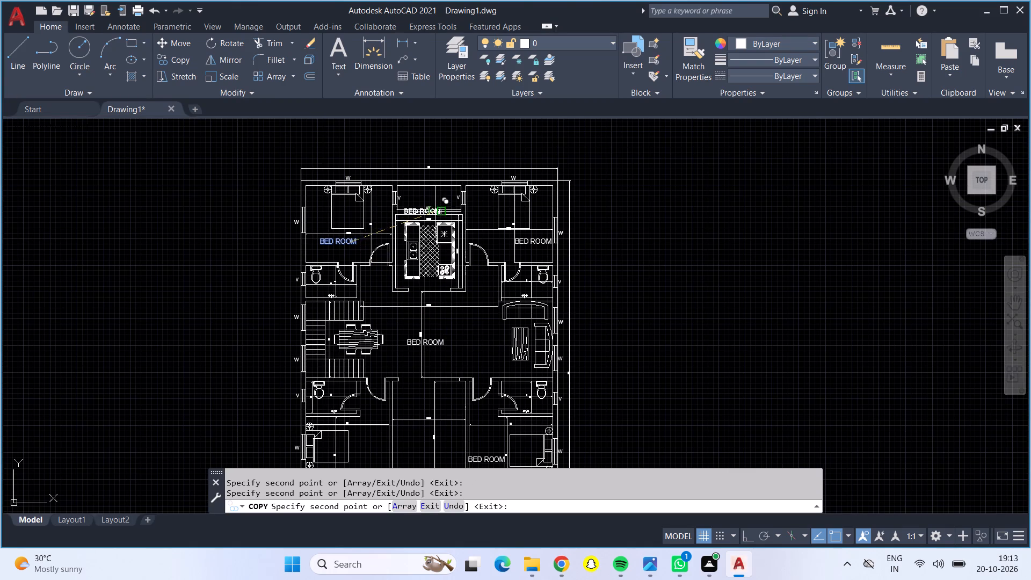
scroll(436, 212, up, 3)
middle_drag(447, 141, 465, 228)
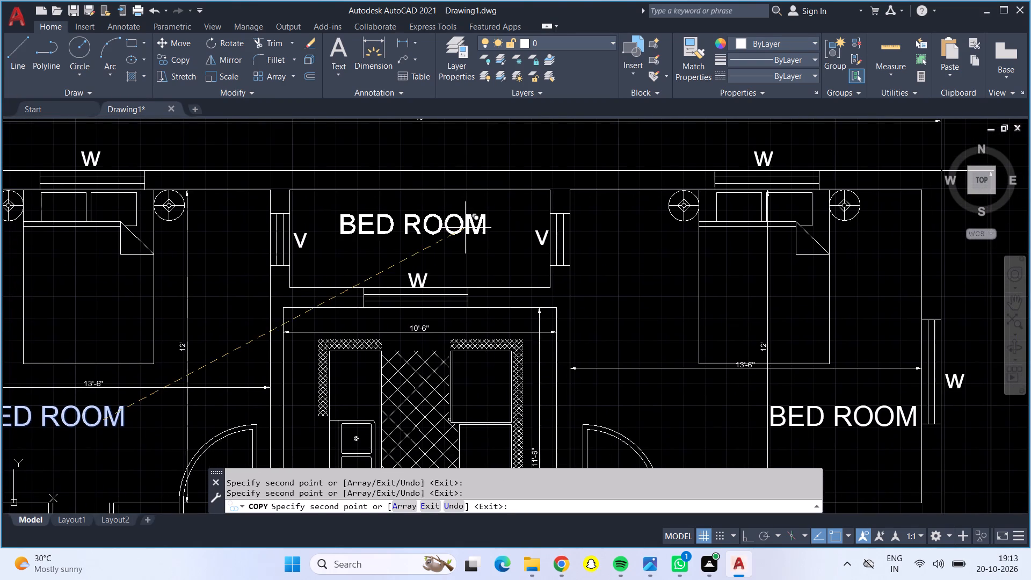
click(480, 241)
scroll(482, 267, down, 2)
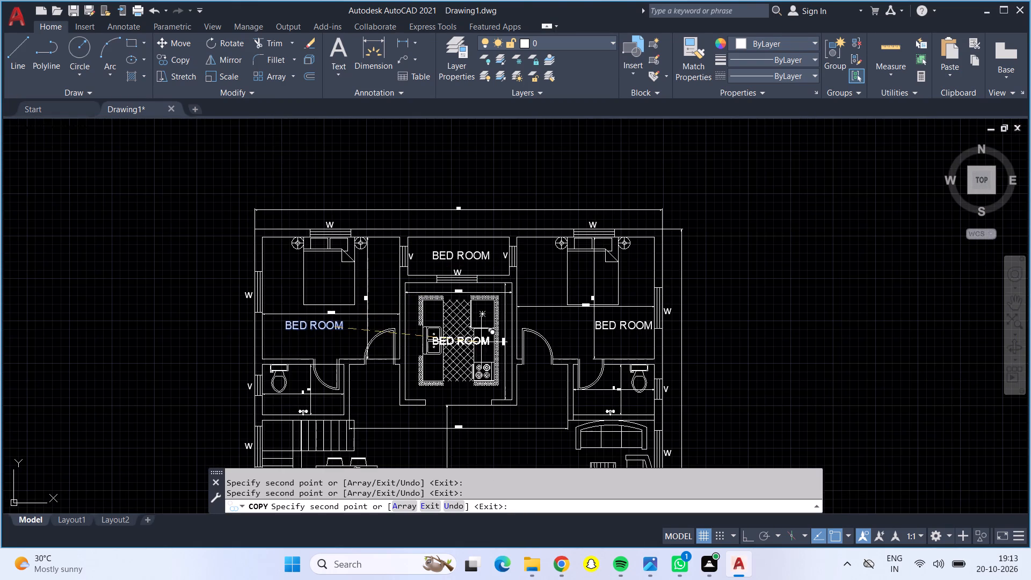
scroll(481, 342, up, 2)
key(Escape)
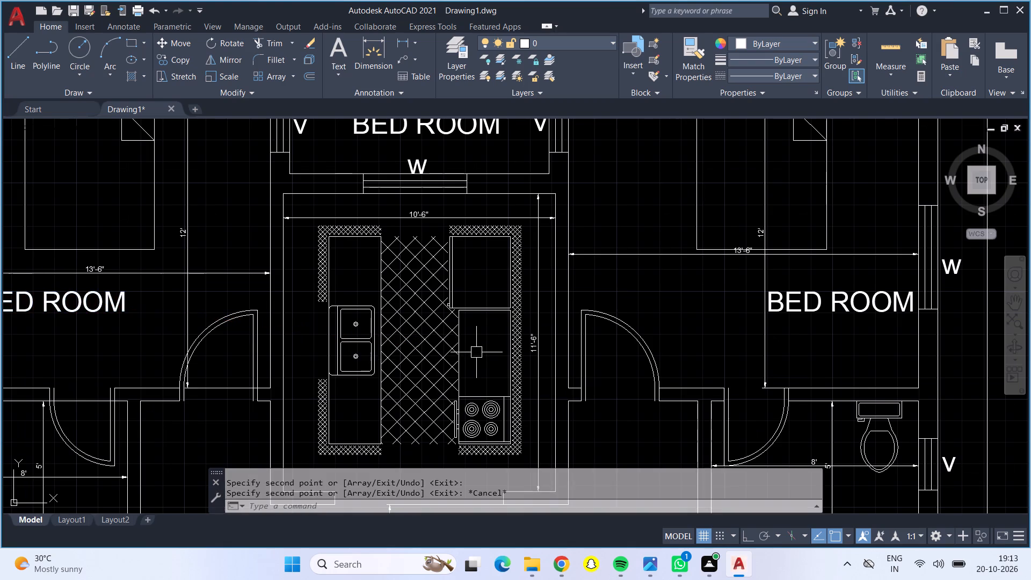
Open the central hall's copied label for editing and clear its BED ROOM text.
scroll(468, 323, down, 1)
scroll(490, 280, down, 2)
middle_drag(479, 372, 461, 274)
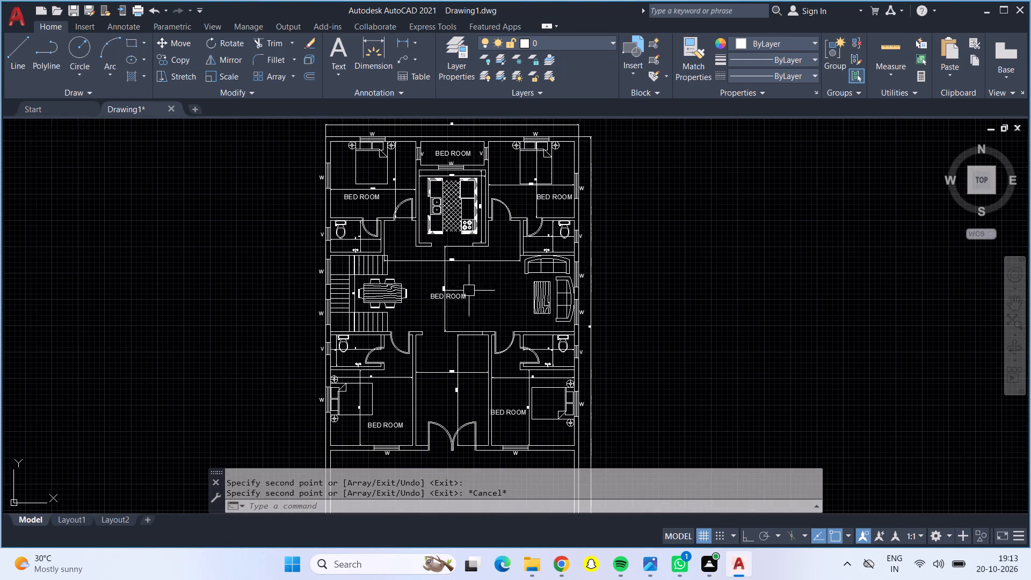
scroll(446, 303, up, 3)
double_click(471, 274)
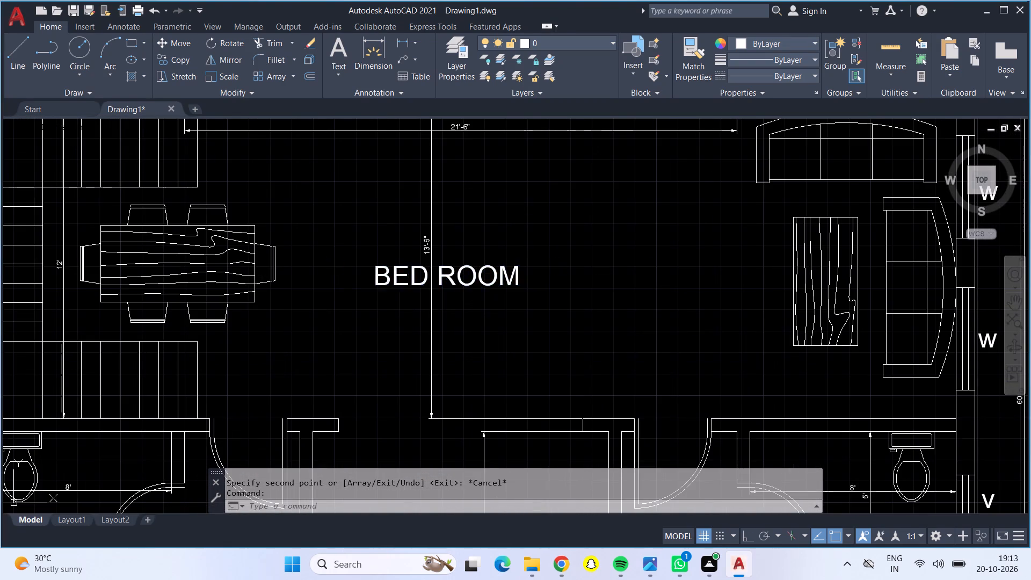
click(538, 275)
key(BackSpace)
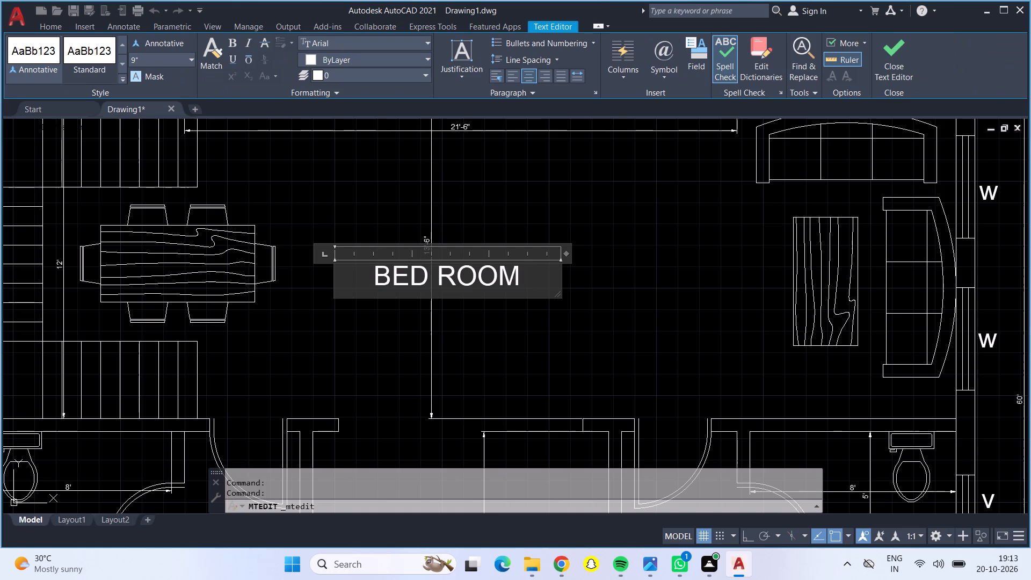
key(BackSpace)
key(BackSpace)
key(BackSpace)
key(BackSpace)
key(BackSpace)
key(BackSpace)
key(BackSpace)
key(BackSpace)
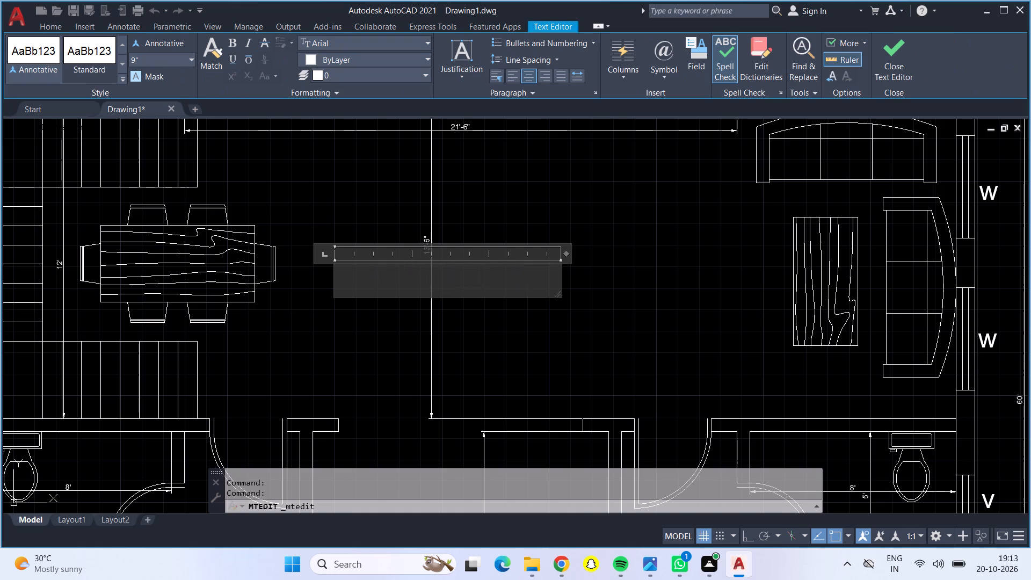
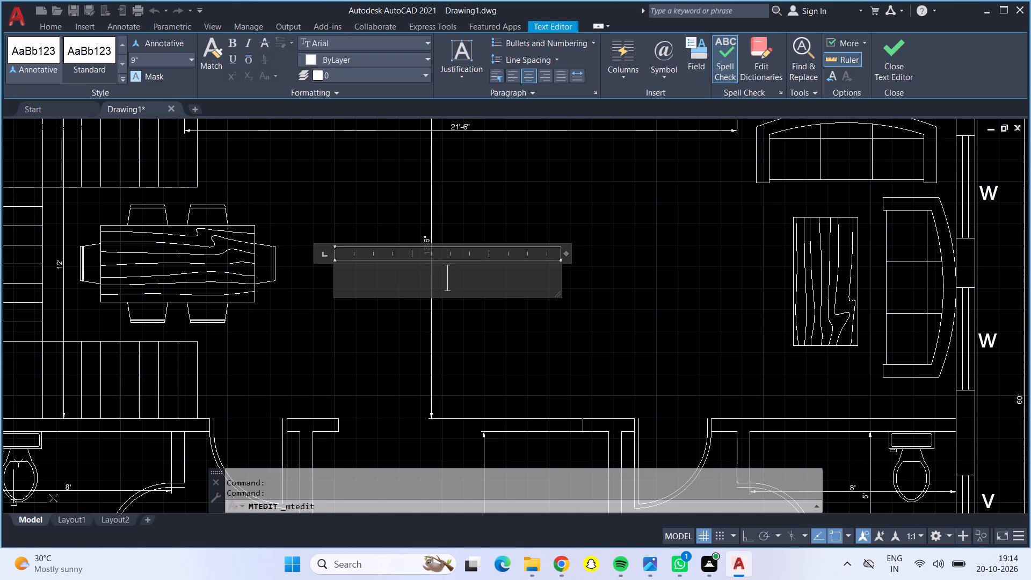
Enter DINING as the new text of the central hall's label and finish editing.
key(shift+d)
text(INING)
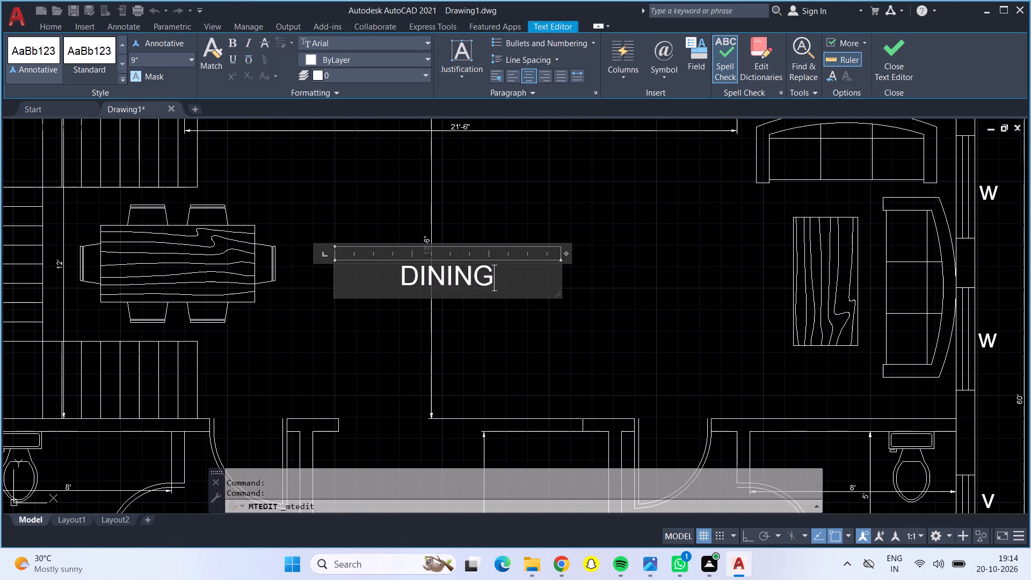
drag(685, 339, 678, 338)
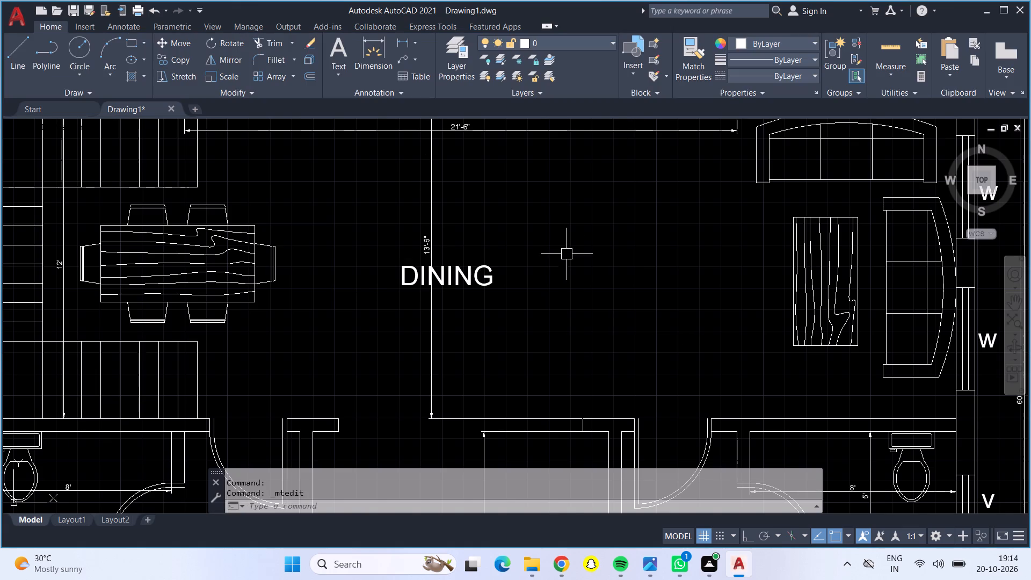
Move the DINING label across the hall so it sits beside the dining table, clear of the vertical dimension.
click(448, 281)
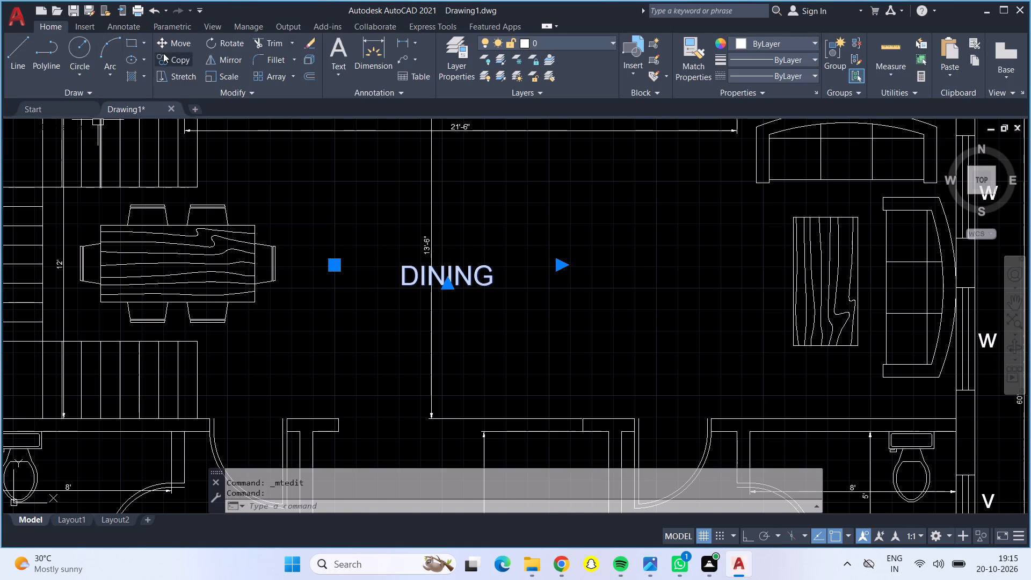
click(170, 42)
drag(436, 288, 425, 288)
click(345, 276)
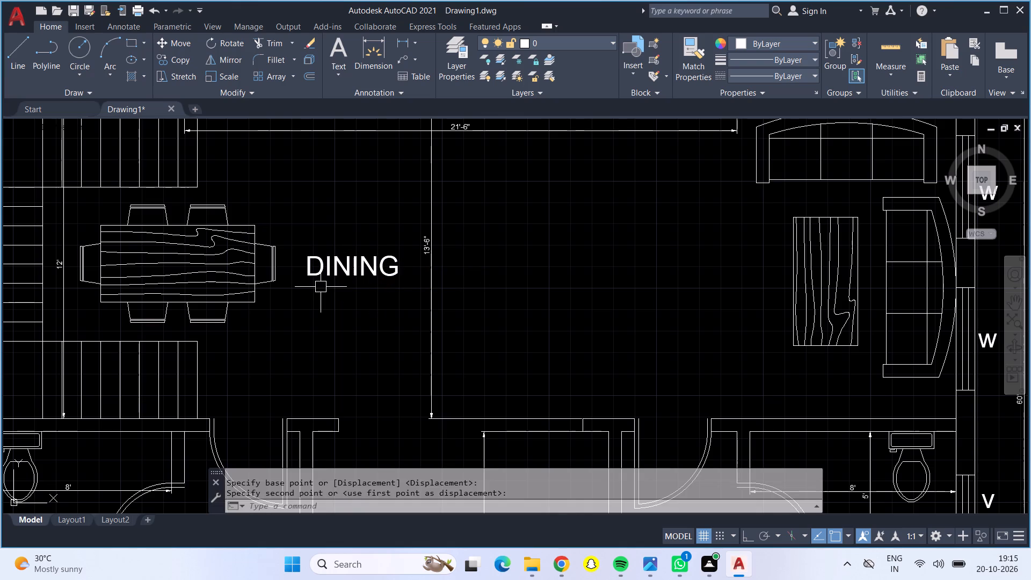
Copy the DINING label into the room between the two lower bedrooms, just below its width dimension.
scroll(563, 258, down, 2)
middle_drag(553, 278, 517, 164)
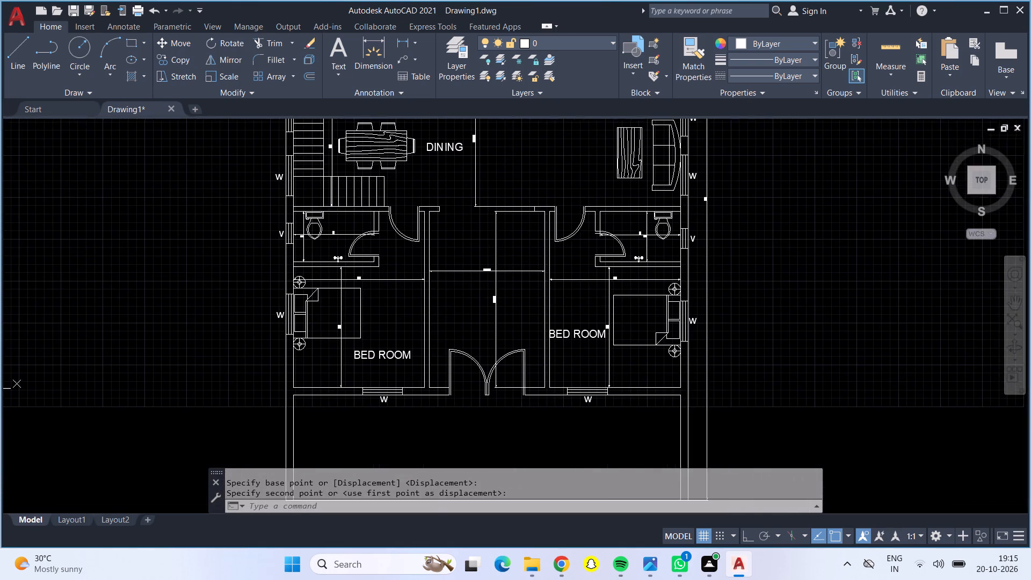
scroll(527, 192, up, 2)
middle_drag(511, 302, 551, 411)
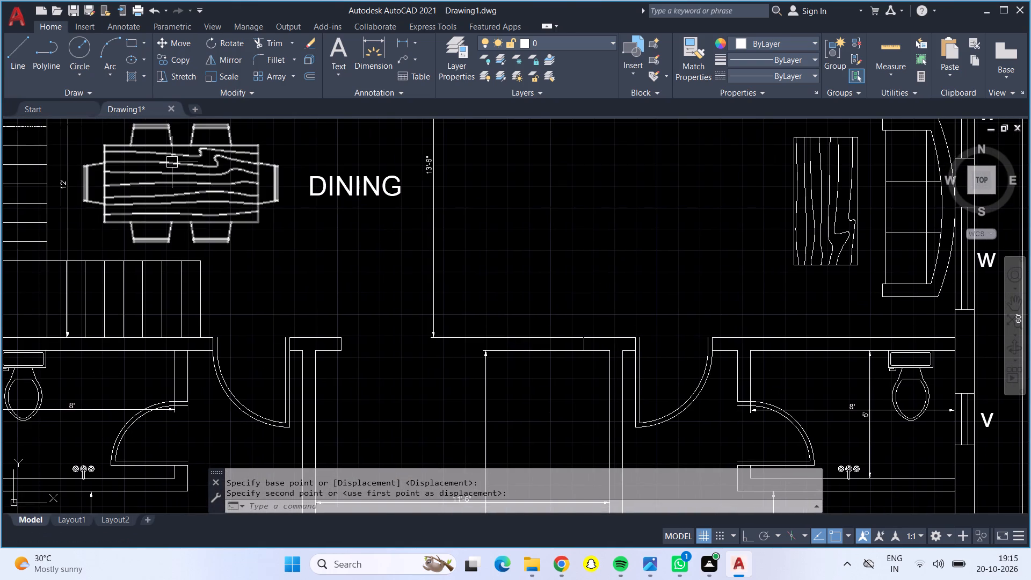
drag(332, 184, 314, 176)
click(171, 51)
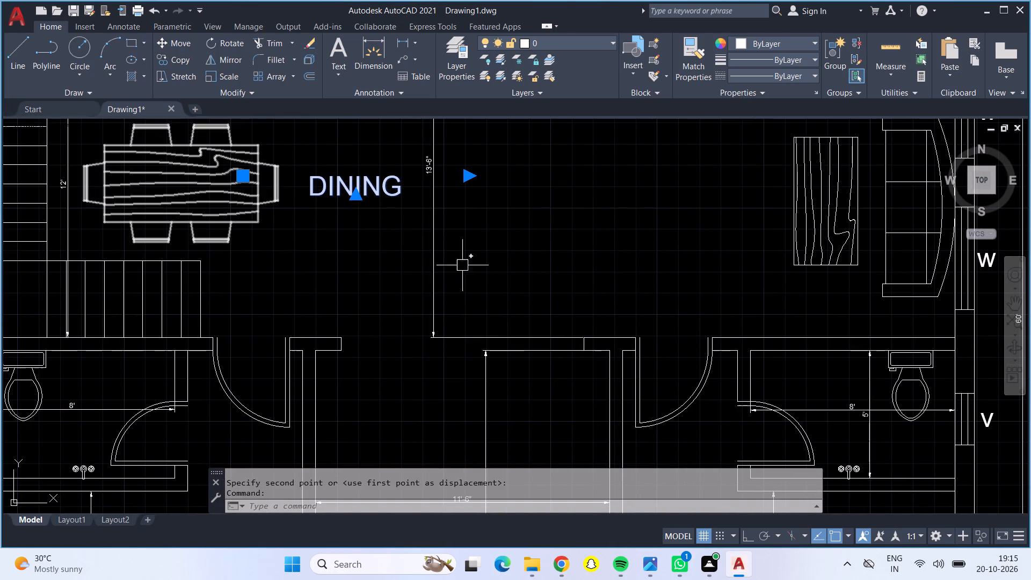
click(161, 63)
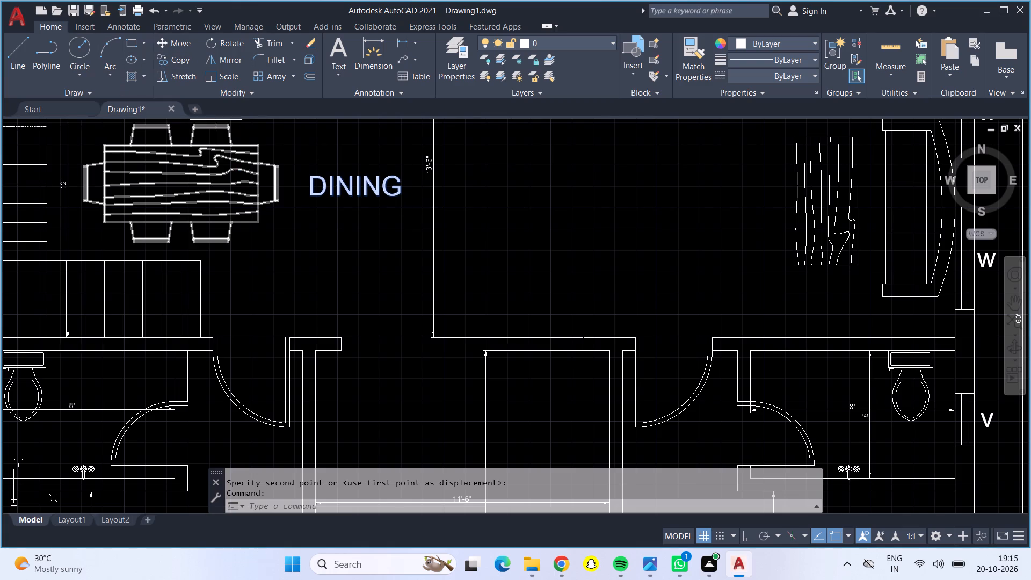
click(379, 182)
scroll(456, 436, down, 1)
middle_drag(456, 436, 453, 390)
middle_drag(448, 341, 445, 313)
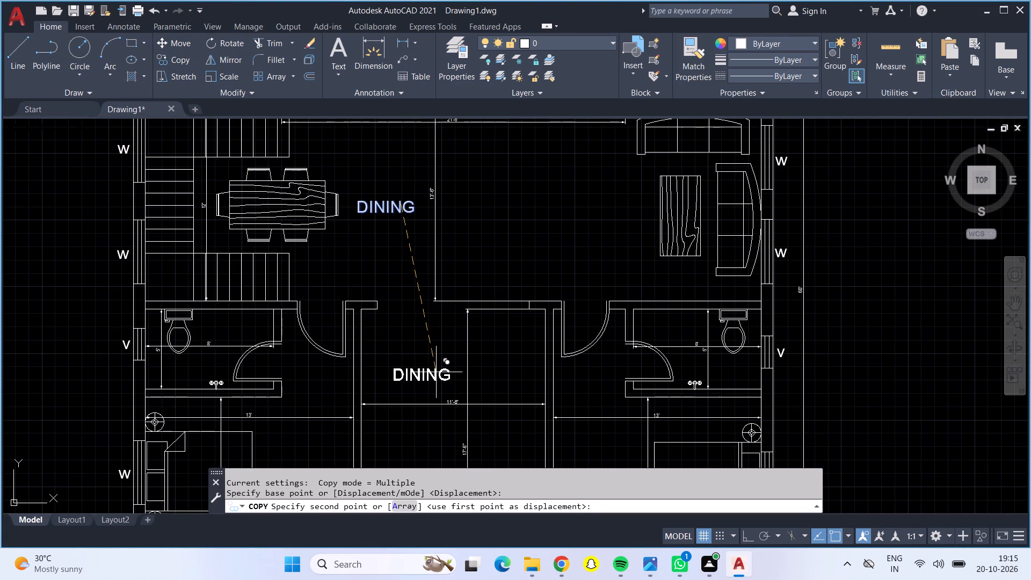
scroll(436, 372, down, 1)
middle_drag(436, 372, 422, 310)
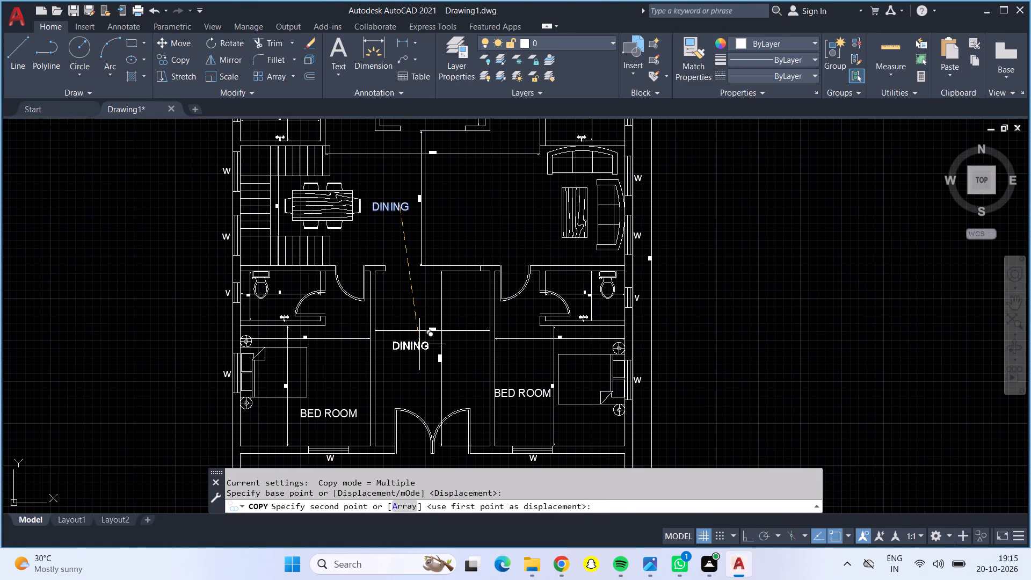
click(419, 344)
key(Escape)
Change the copied label between the two lower bedrooms to LIVING ROOM.
double_click(421, 342)
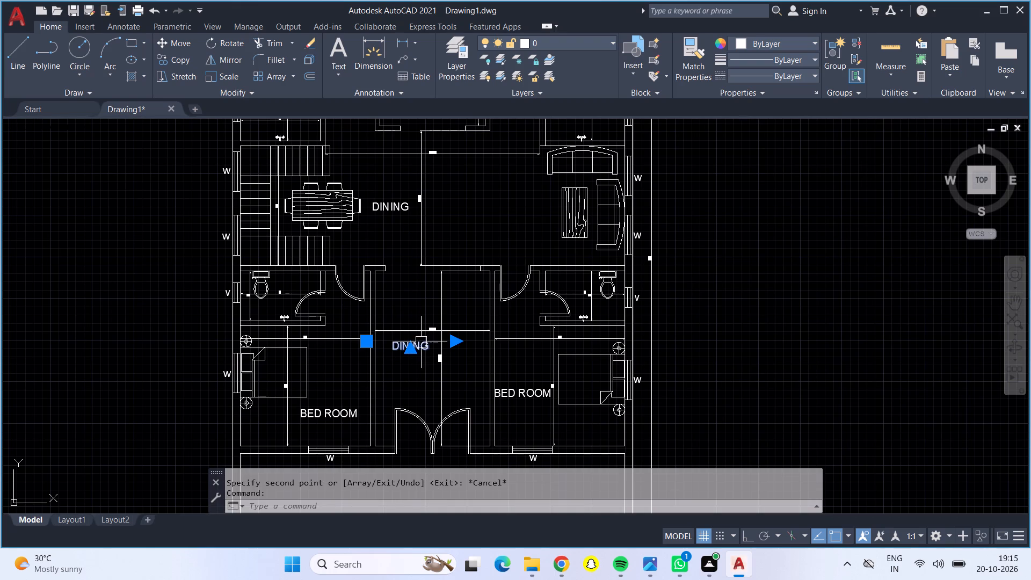
click(438, 350)
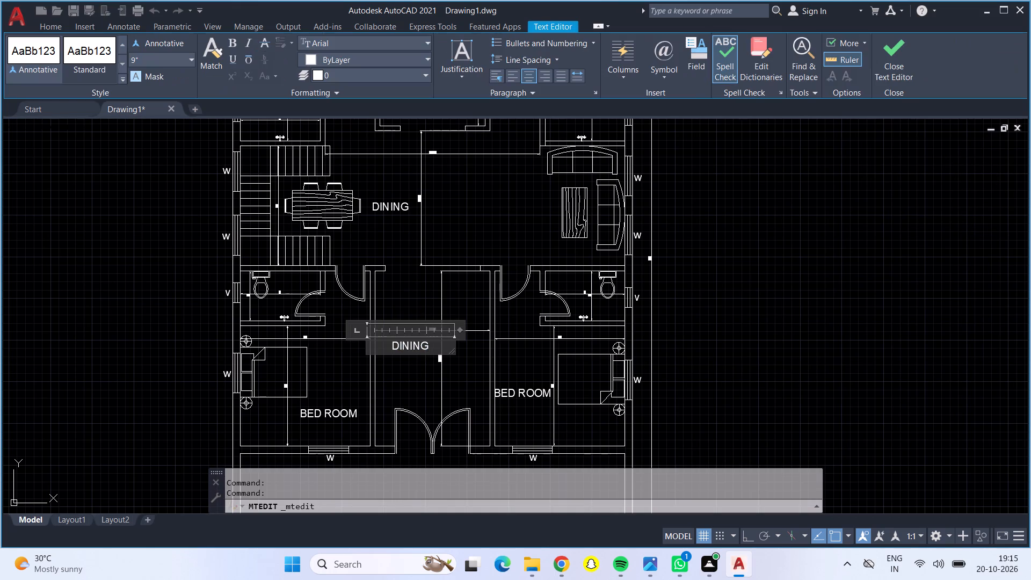
key(BackSpace)
key(BackSpace)
key(BackSpace)
key(BackSpace)
key(BackSpace)
key(BackSpace)
key(shift+l)
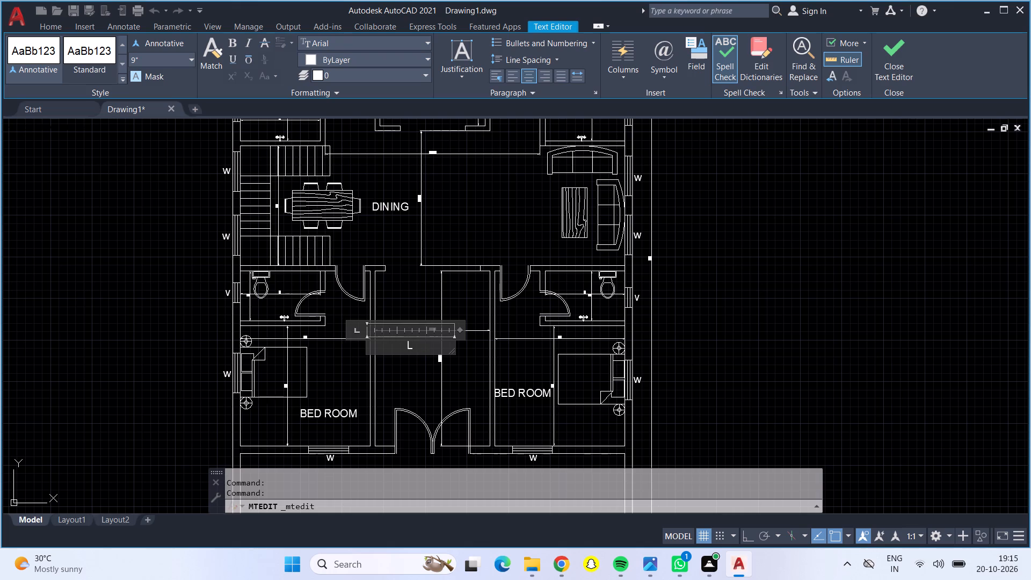
text(IVING)
key(shift+space)
text(ROOM)
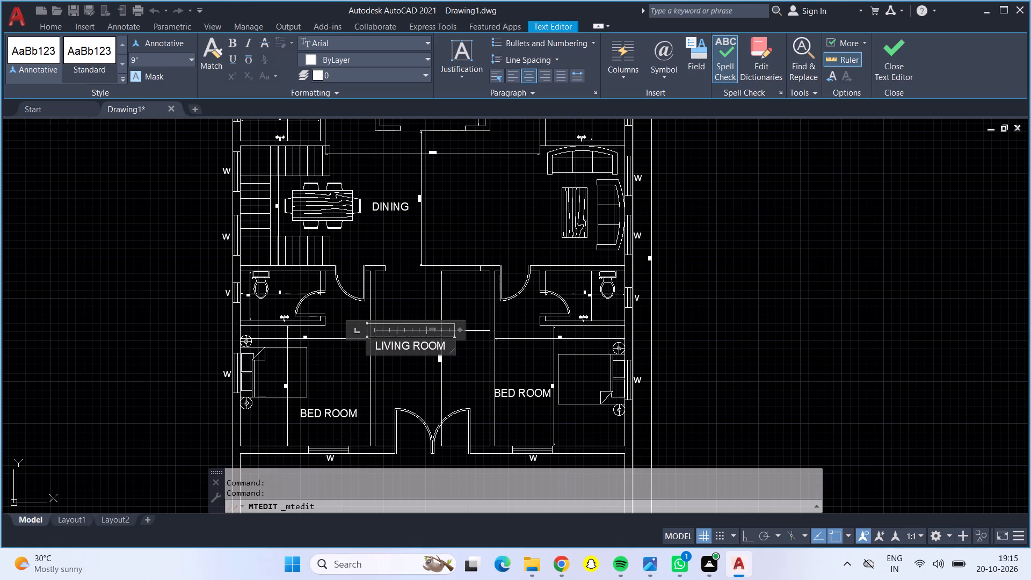
click(757, 214)
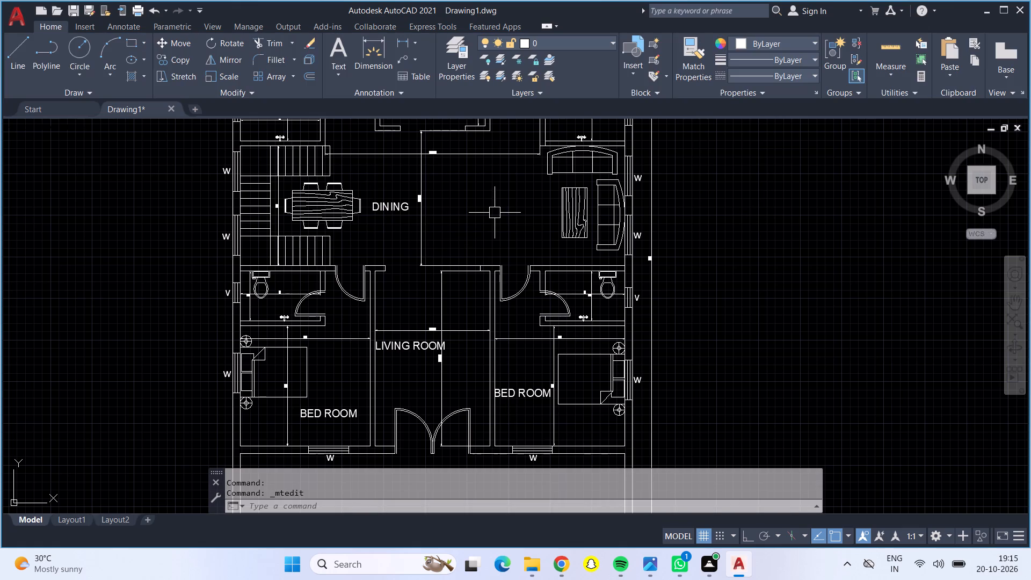
Copy the DINING label from the hall into the kitchen, in the clear space below the counters.
middle_drag(496, 213, 538, 321)
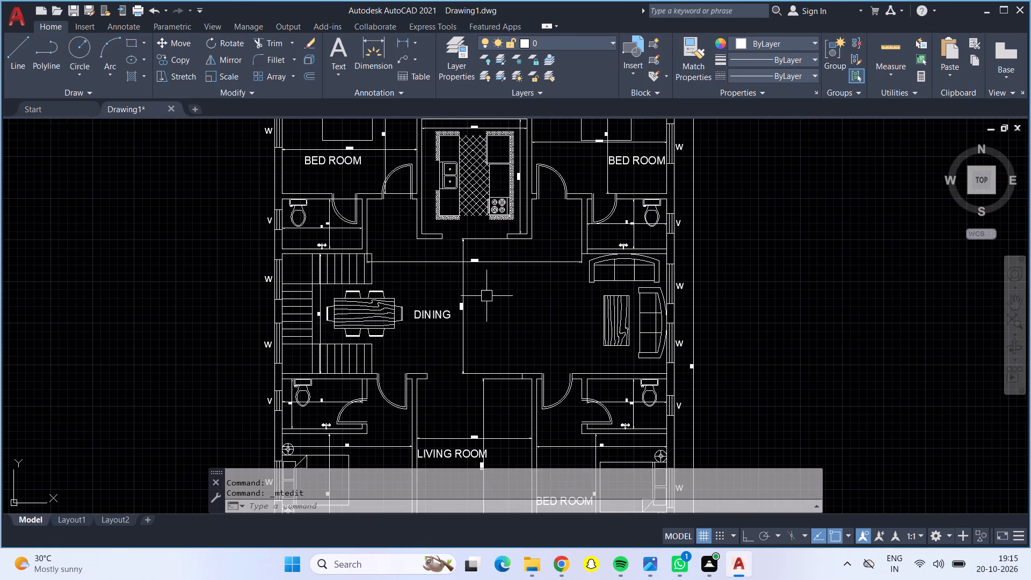
middle_drag(490, 308, 500, 345)
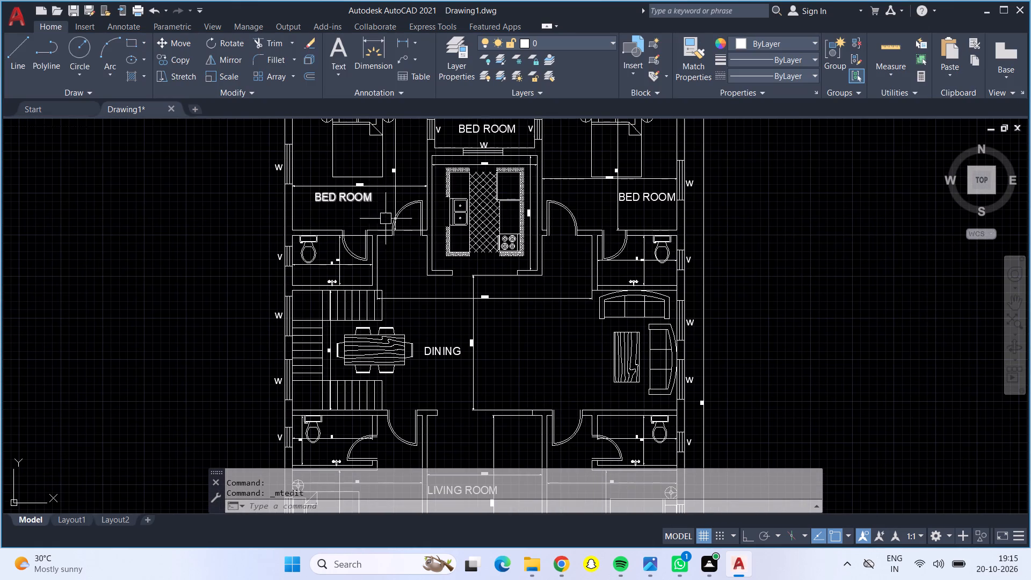
click(449, 346)
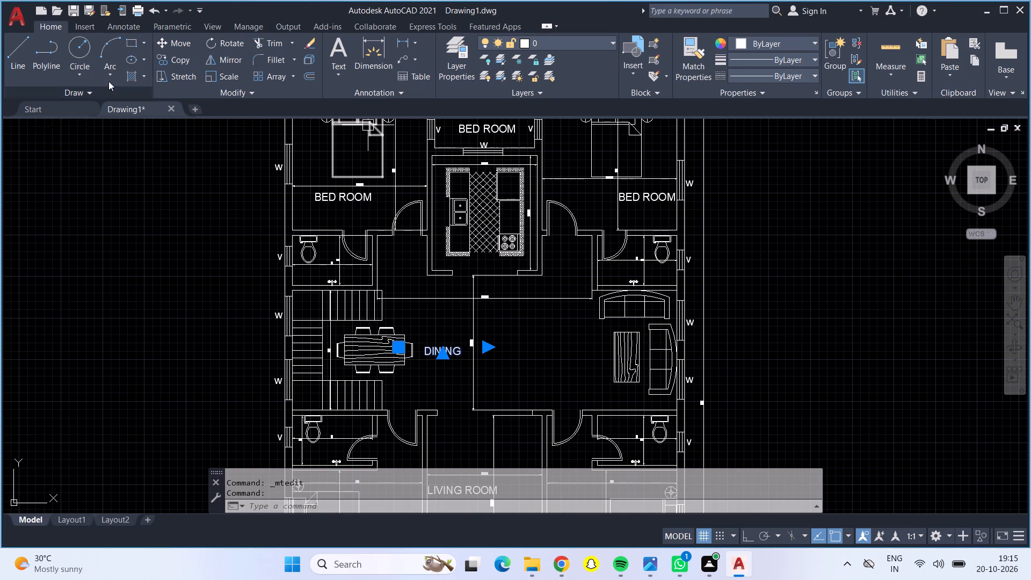
drag(163, 57, 172, 57)
drag(441, 352, 439, 330)
scroll(418, 236, up, 3)
scroll(453, 225, down, 1)
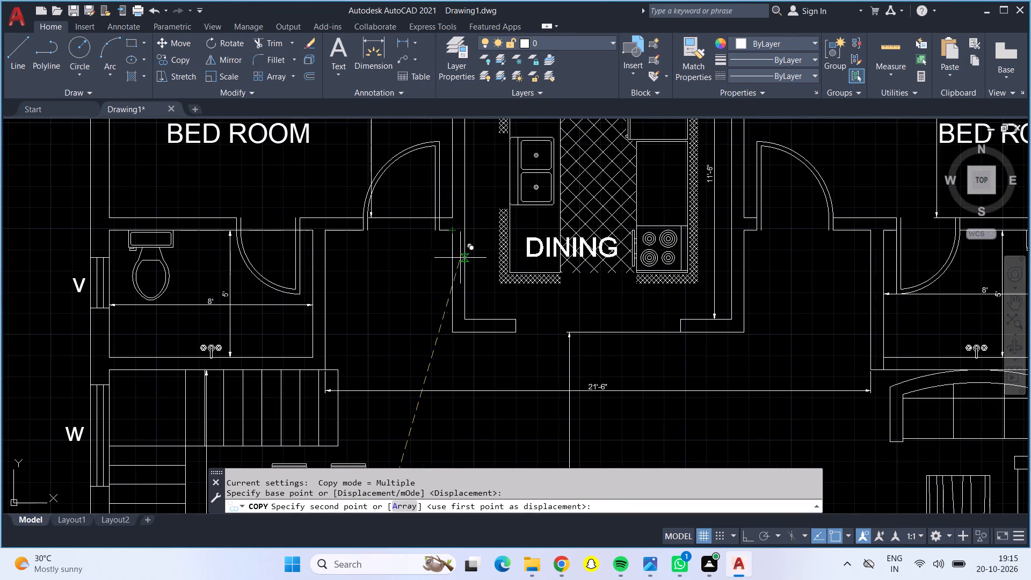
click(478, 310)
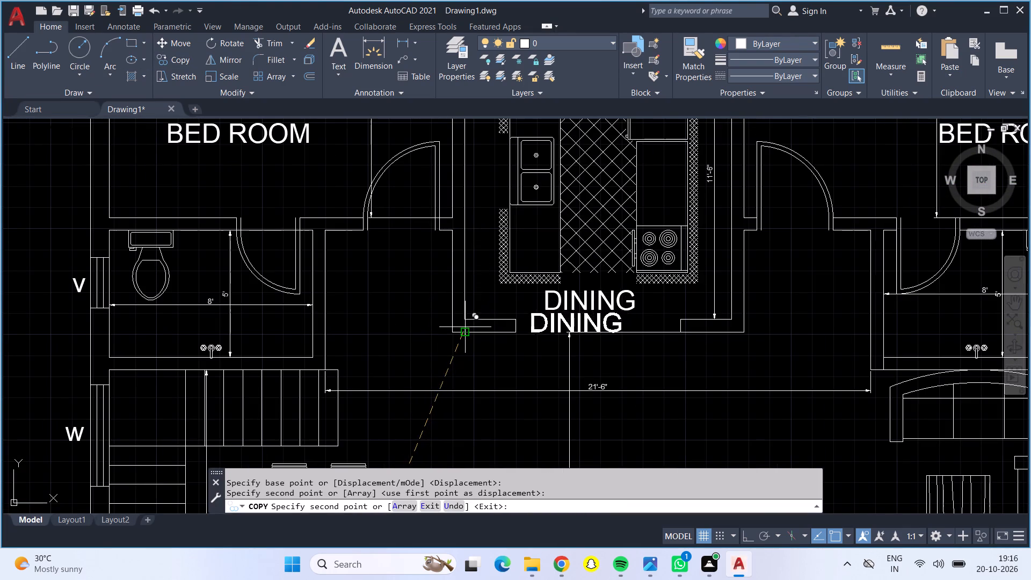
key(Escape)
Change the copied label in the kitchen to KITCHEN.
click(569, 298)
click(577, 303)
double_click(577, 303)
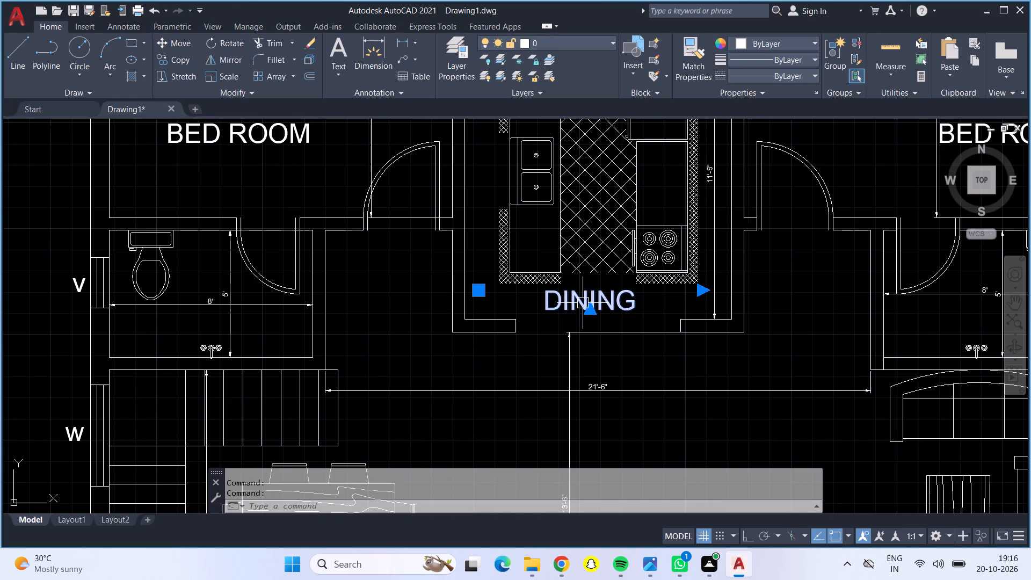
double_click(584, 295)
click(648, 298)
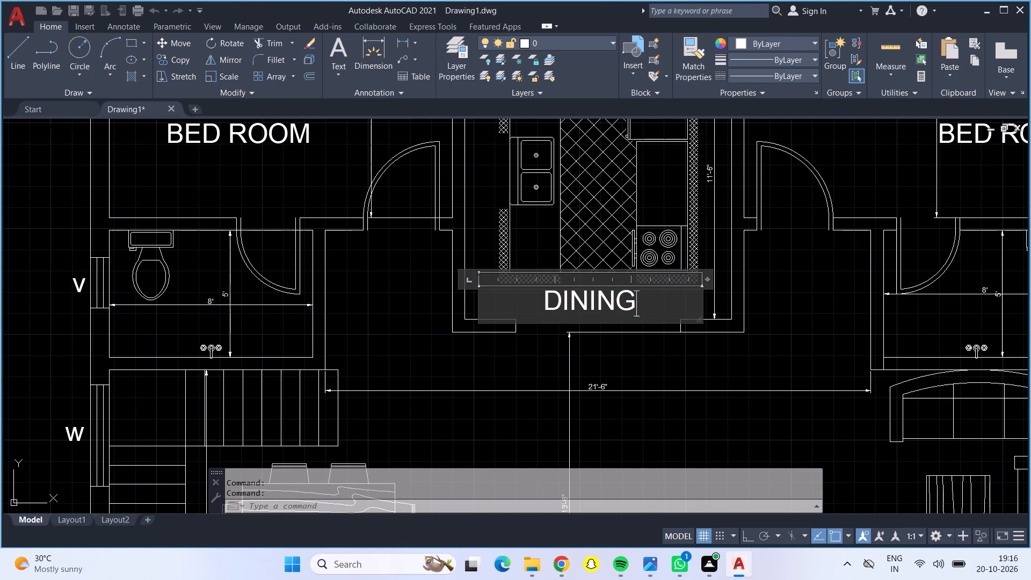
key(BackSpace)
key(BackSpace)
key(BackSpace)
key(BackSpace)
key(BackSpace)
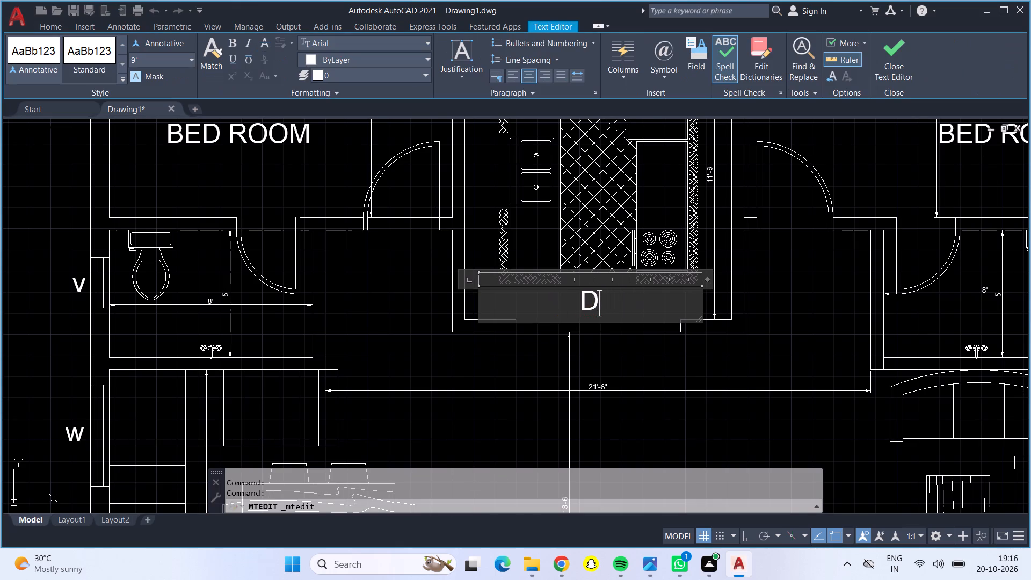
key(BackSpace)
text(KI)
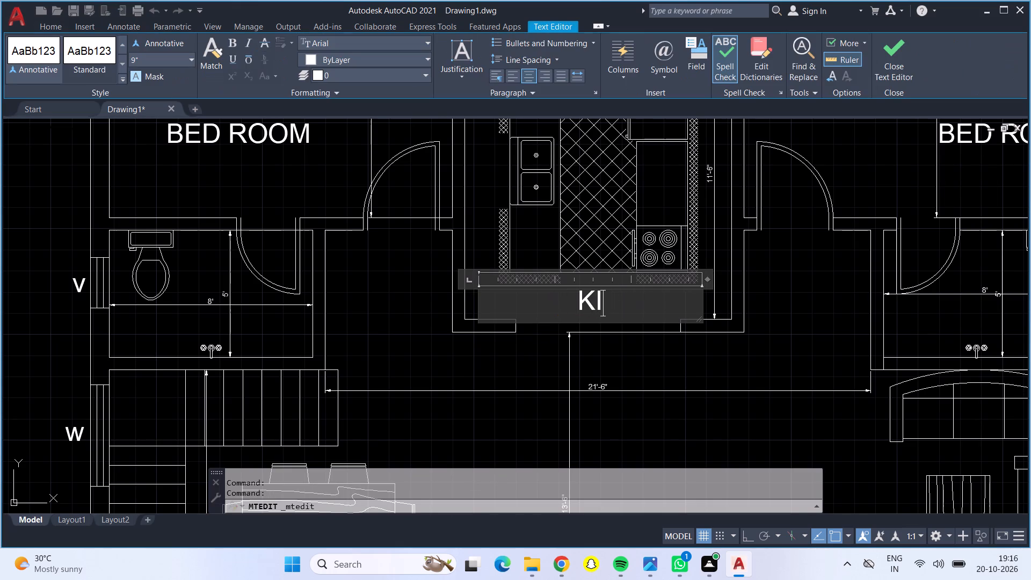
key(shift+t)
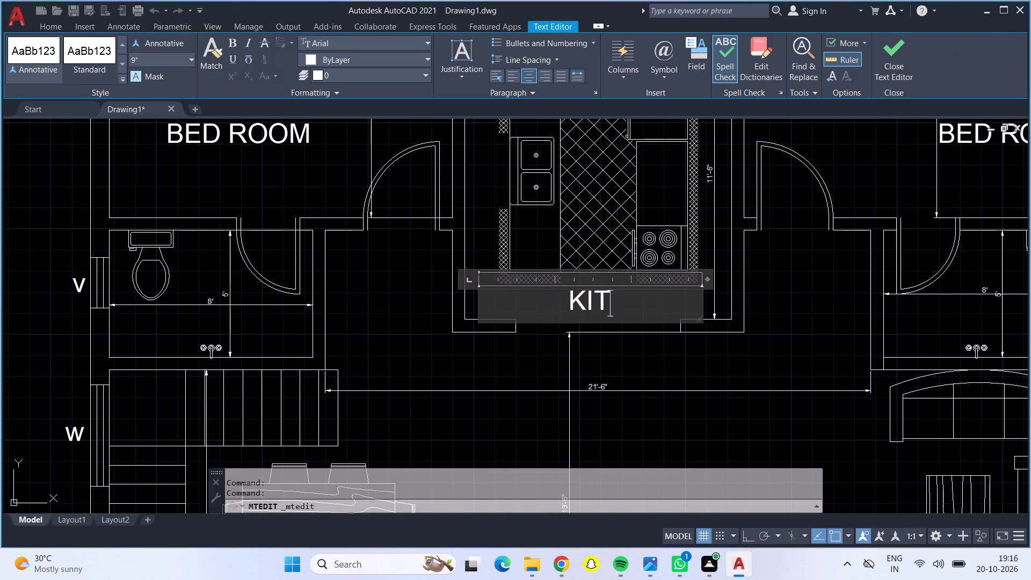
text(CHEN)
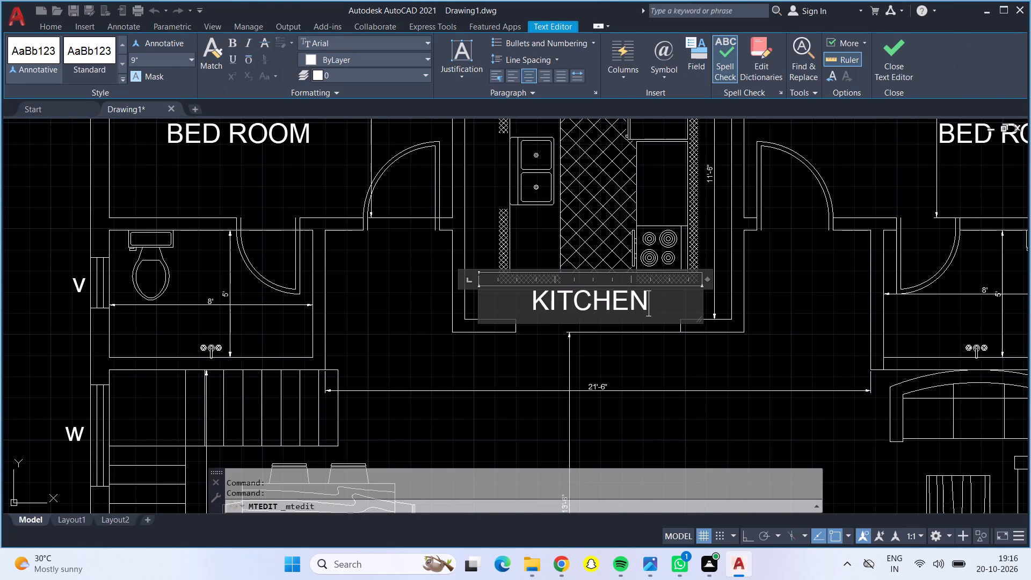
click(644, 358)
Add centred multiline text TOILET, 8" high, in the toilet above the staircase, just below its 8' dimension.
scroll(663, 339, down, 2)
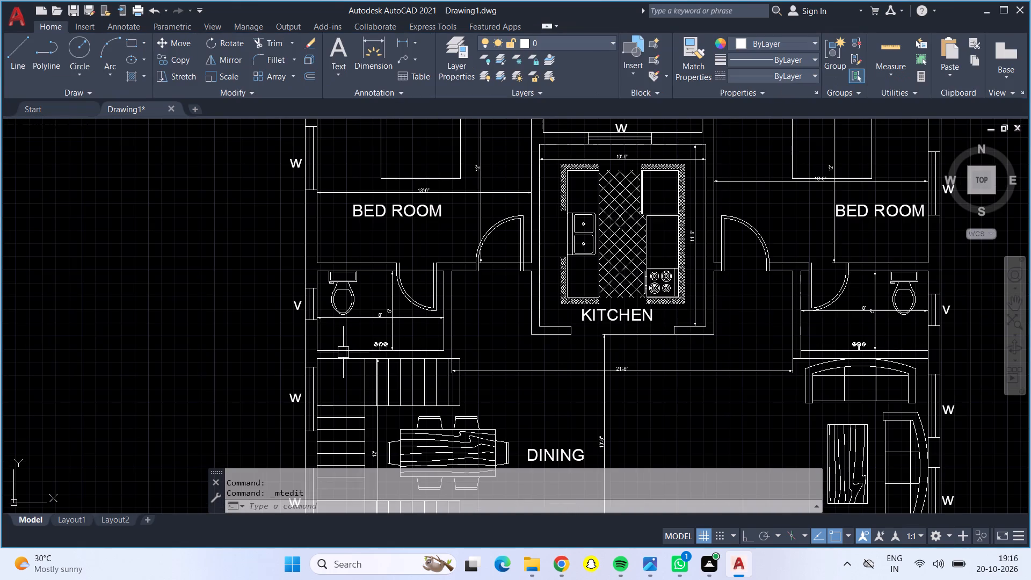
scroll(337, 324, up, 2)
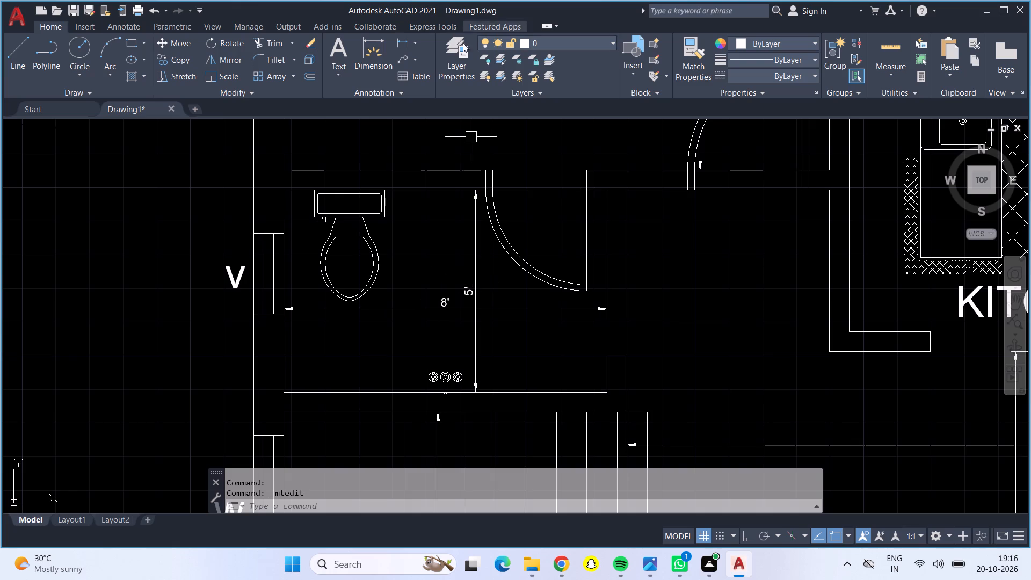
click(335, 45)
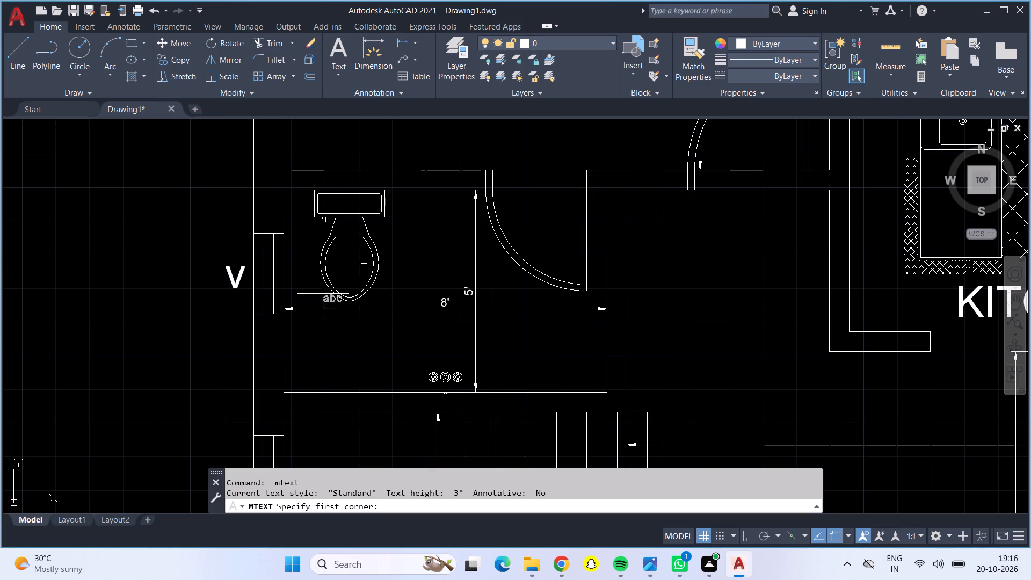
click(297, 317)
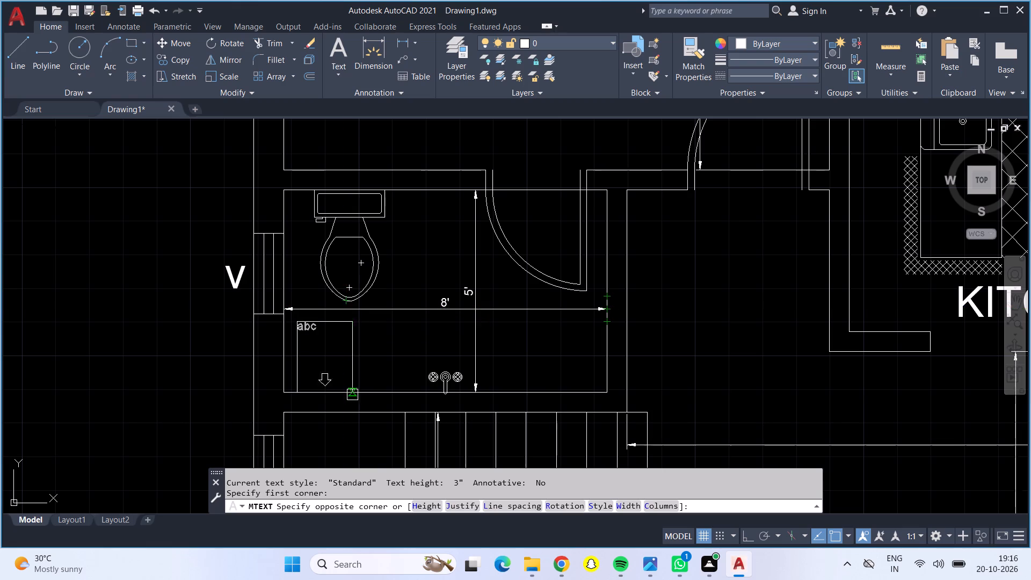
click(458, 364)
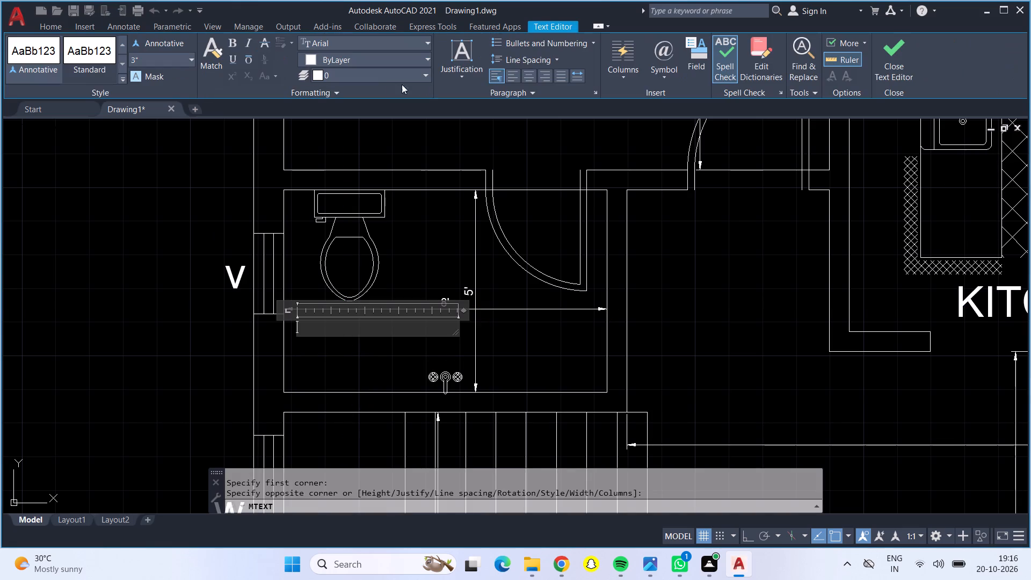
click(526, 75)
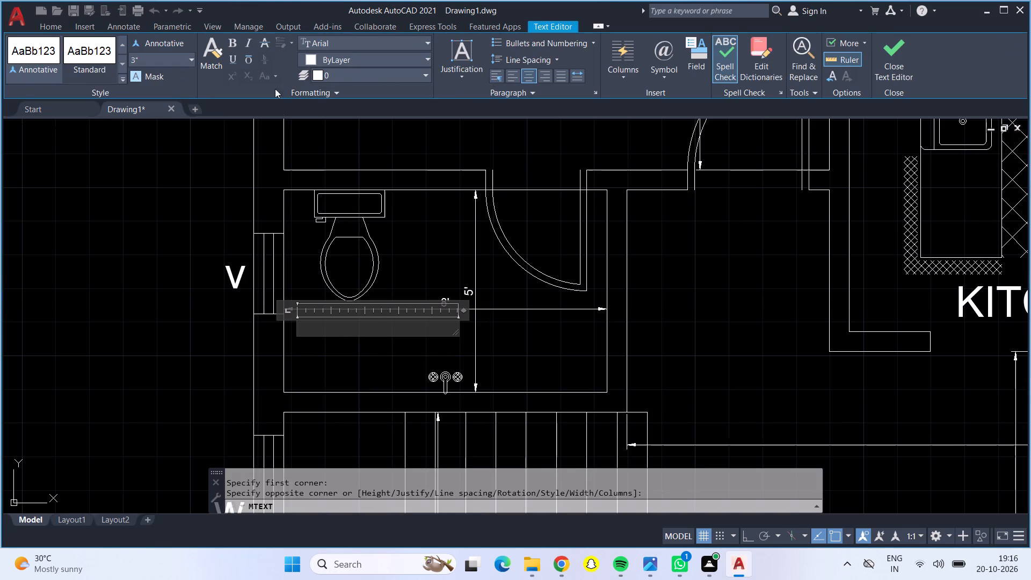
click(183, 57)
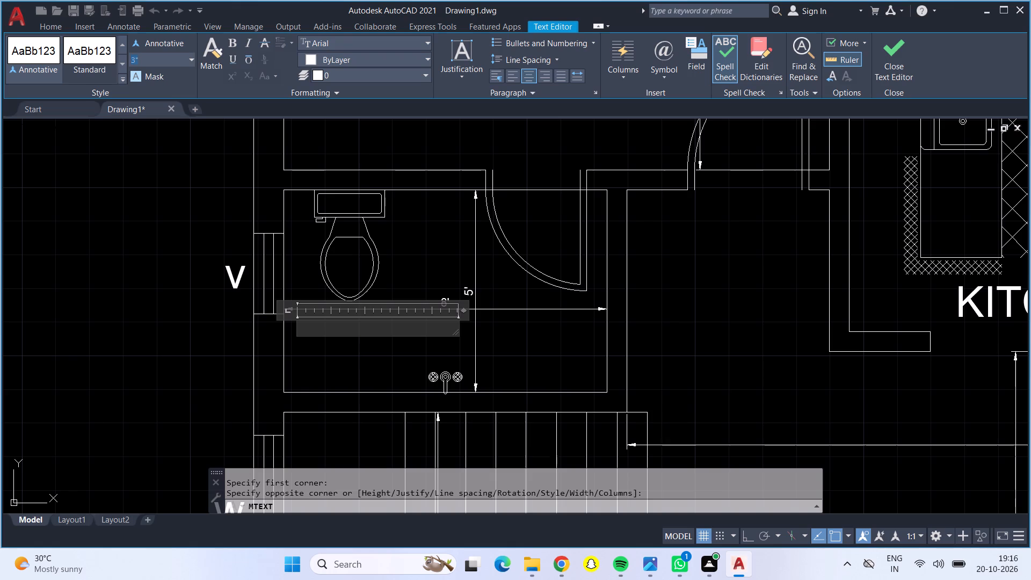
key(BackSpace)
key(BackSpace)
text(8")
key(Return)
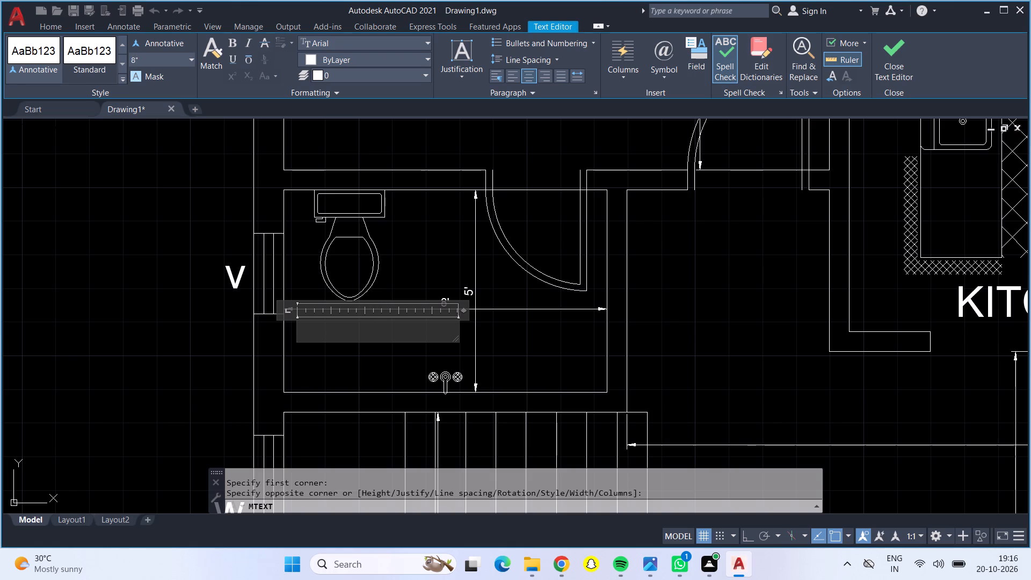
text(TOI)
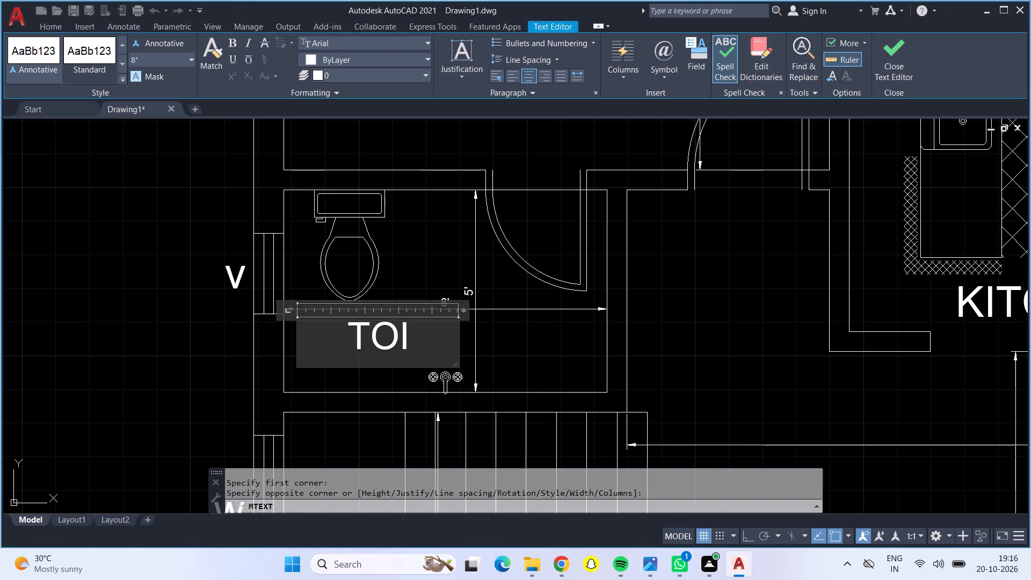
key(shift+l)
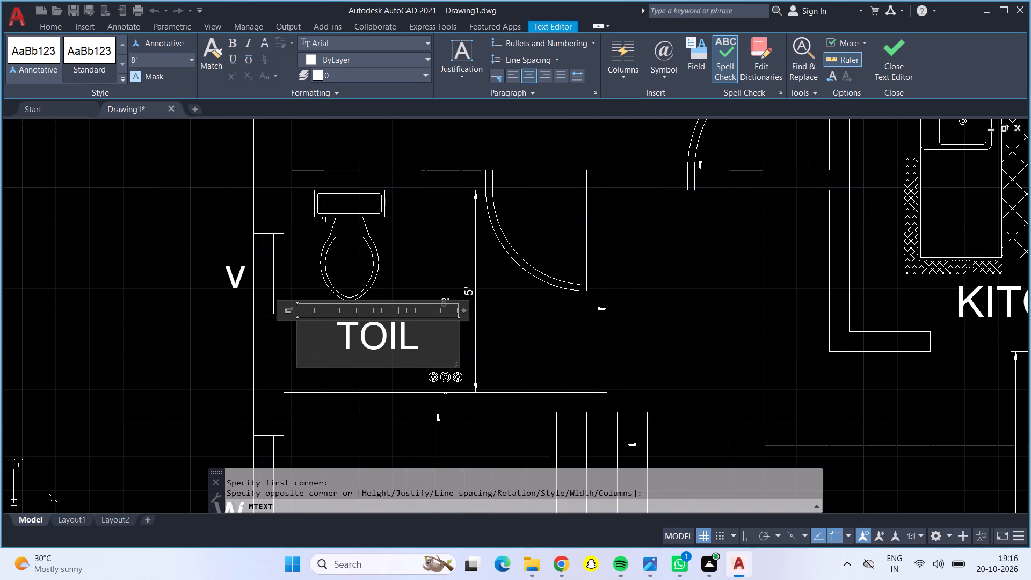
text(ET)
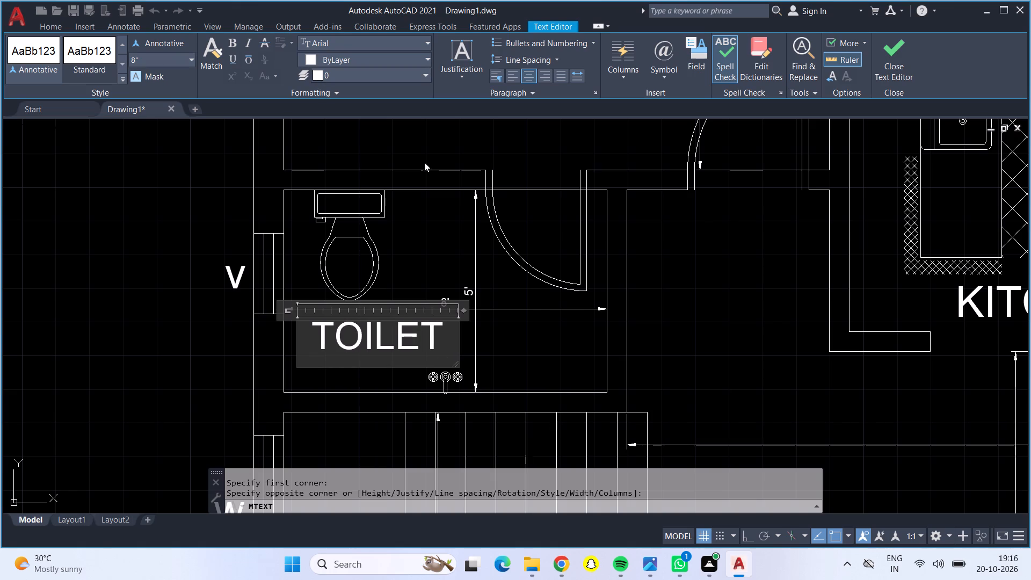
click(557, 326)
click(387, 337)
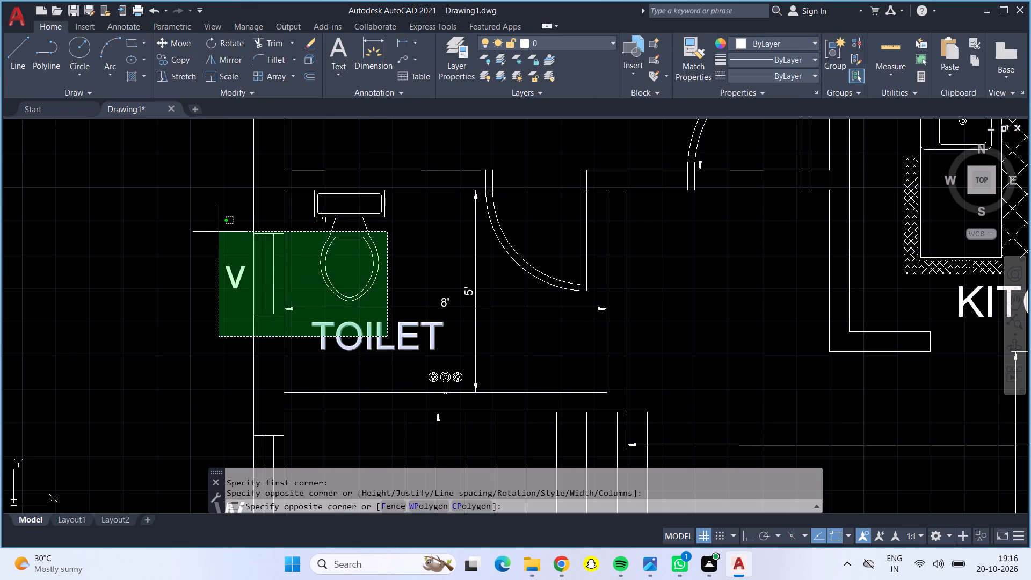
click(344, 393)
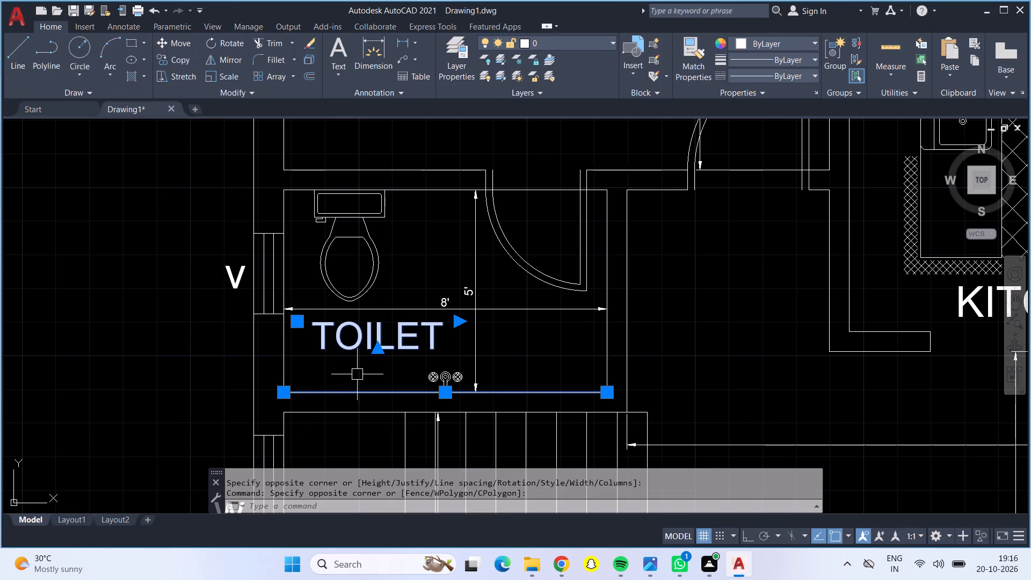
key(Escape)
Copy the TOILET label from the toilet above the staircase into the upper toilet on the plan's opposite side, below its 8' dimension.
click(361, 344)
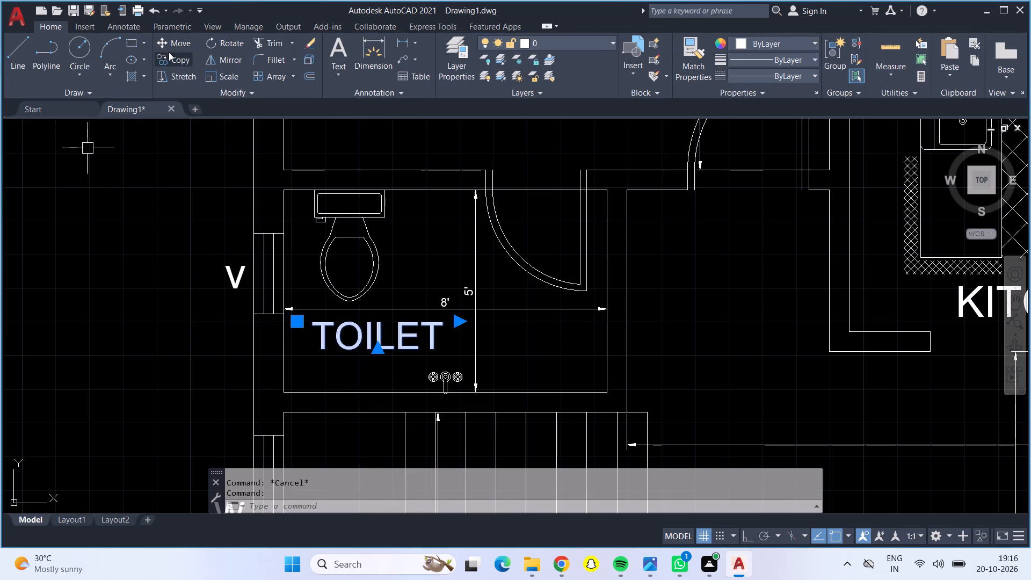
click(169, 52)
click(417, 344)
scroll(584, 325, down, 2)
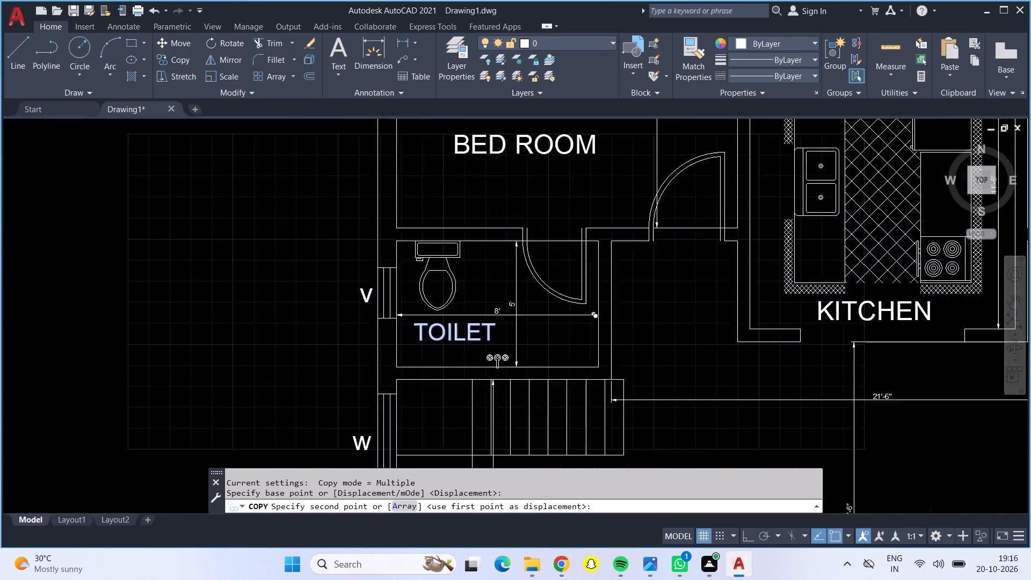
middle_drag(668, 330, 132, 357)
scroll(506, 371, up, 1)
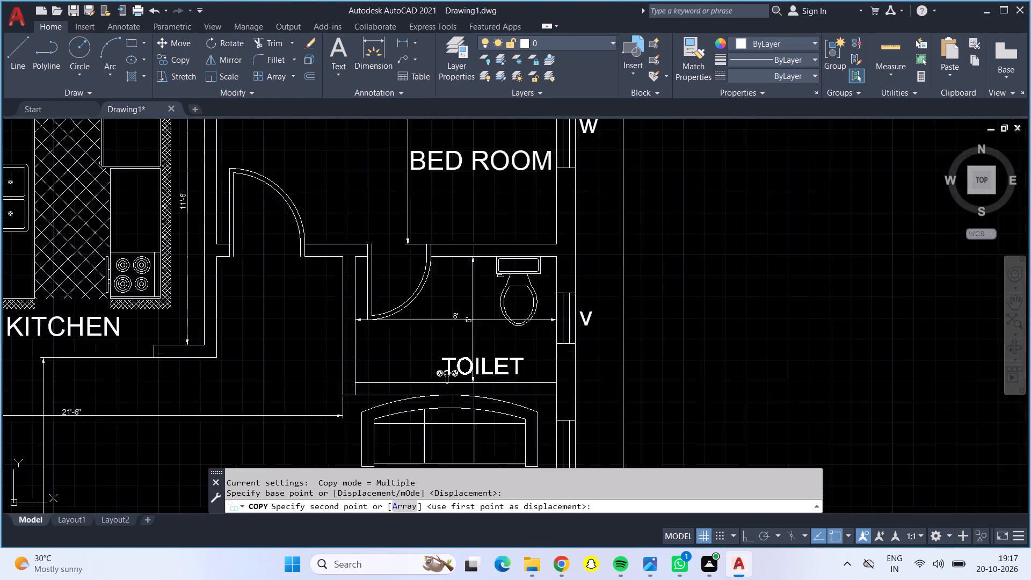
scroll(505, 371, up, 1)
click(397, 334)
Place another copy of the TOILET label in the lower right-hand toilet of the plan, between its 8' dimension and the taps.
scroll(405, 332, down, 3)
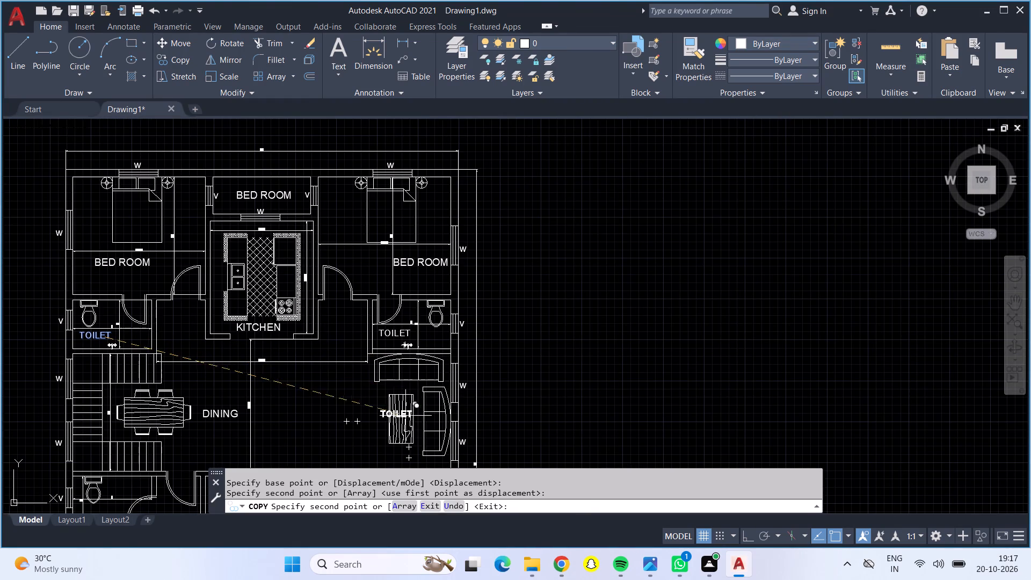
middle_drag(373, 410, 360, 185)
scroll(387, 300, up, 1)
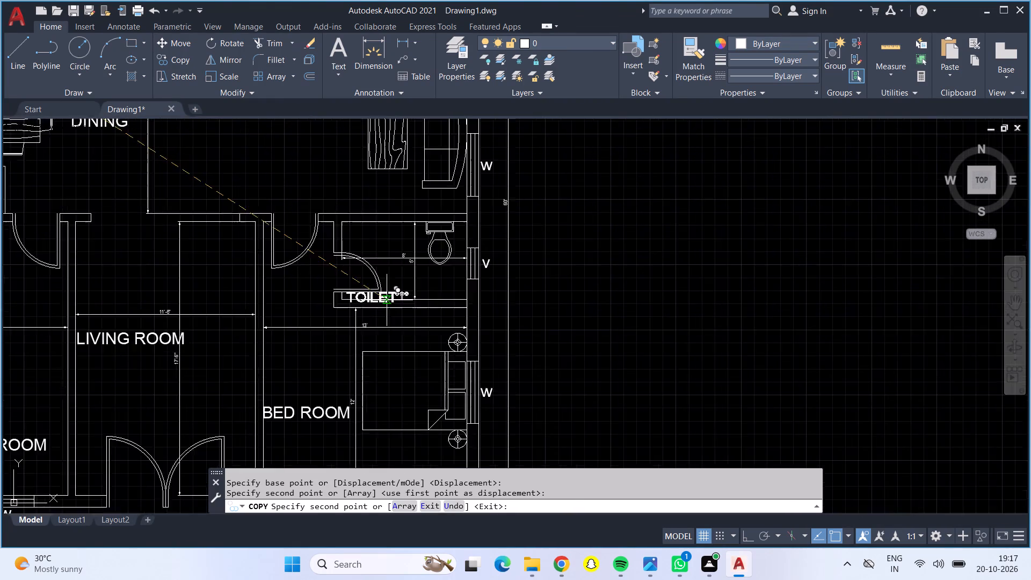
scroll(387, 300, up, 2)
click(506, 248)
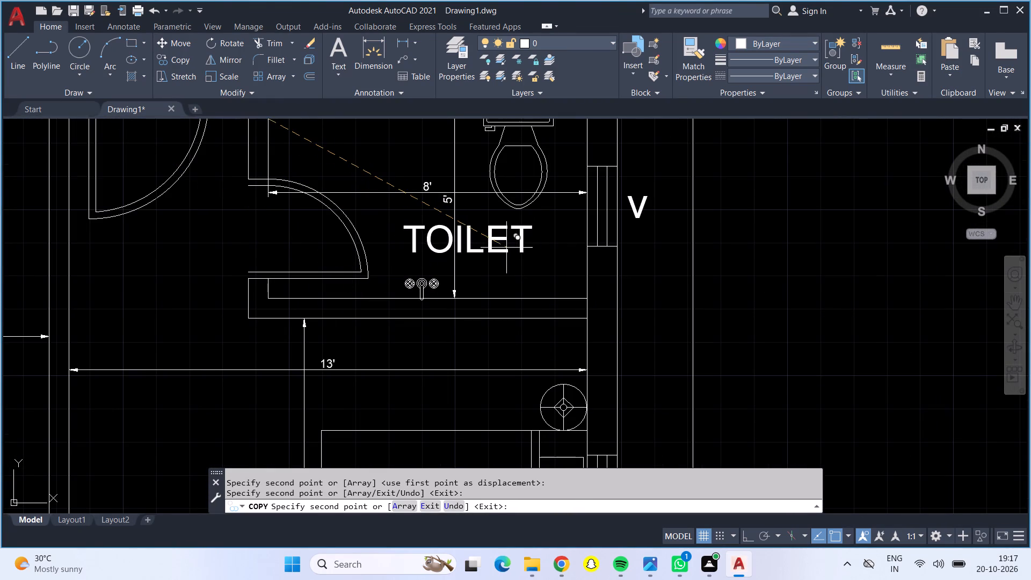
Place a copy of the TOILET label in the lower left-hand toilet of the plan and finish copying.
scroll(497, 256, down, 4)
scroll(294, 257, up, 5)
scroll(294, 257, down, 1)
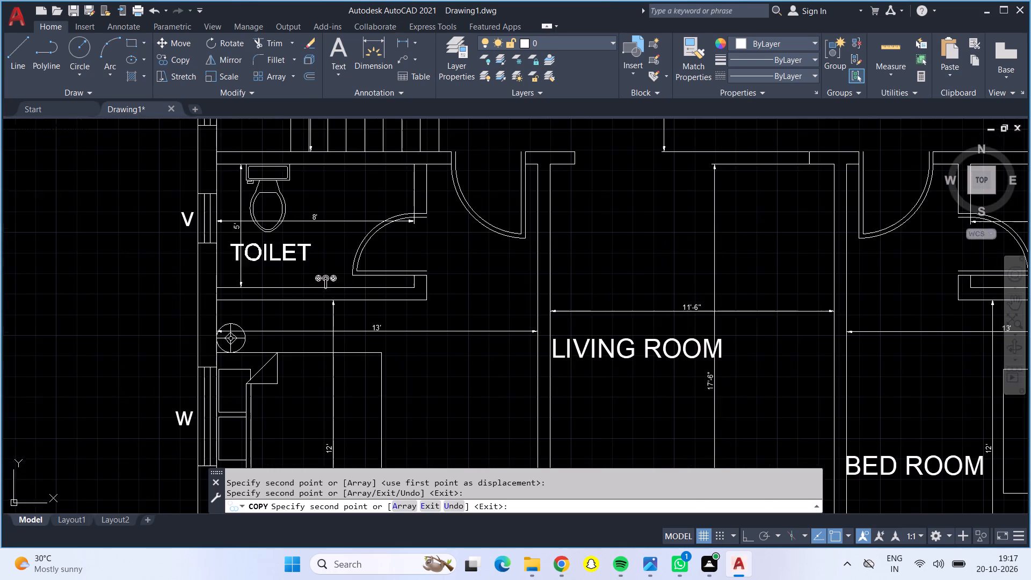
scroll(294, 257, up, 1)
click(316, 251)
scroll(317, 260, down, 1)
scroll(362, 310, down, 1)
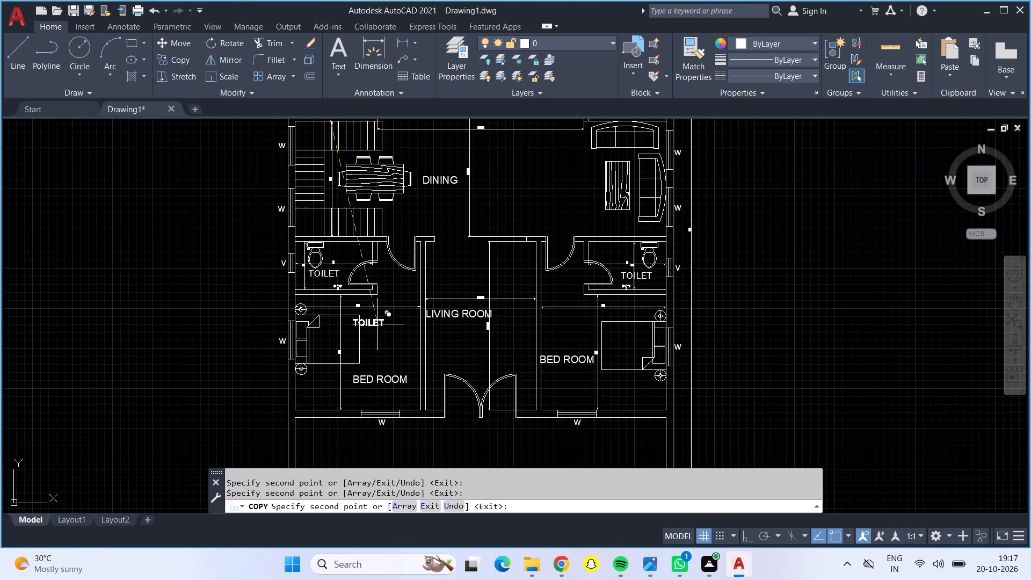
scroll(384, 340, down, 1)
middle_drag(384, 342, 383, 280)
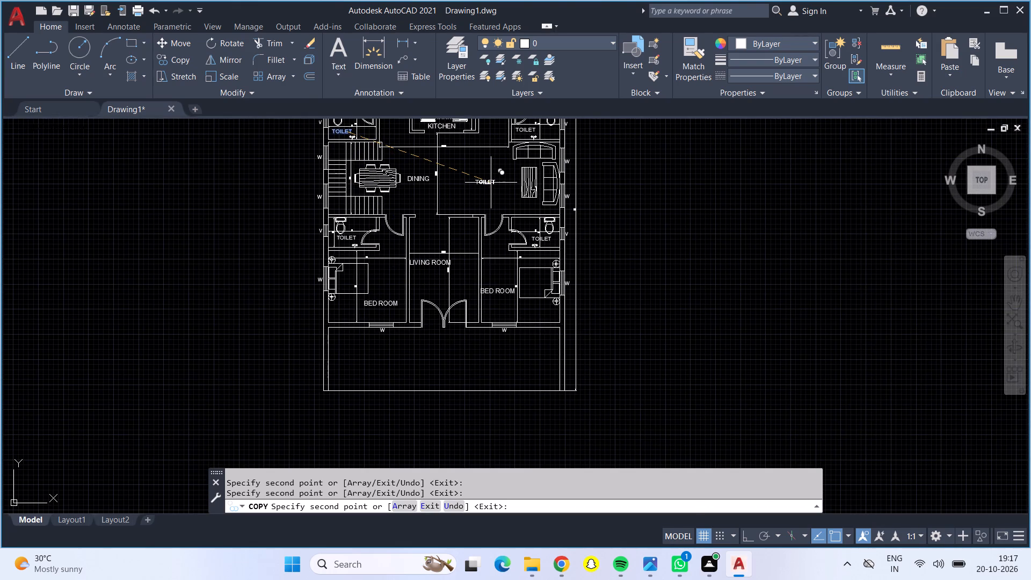
key(Escape)
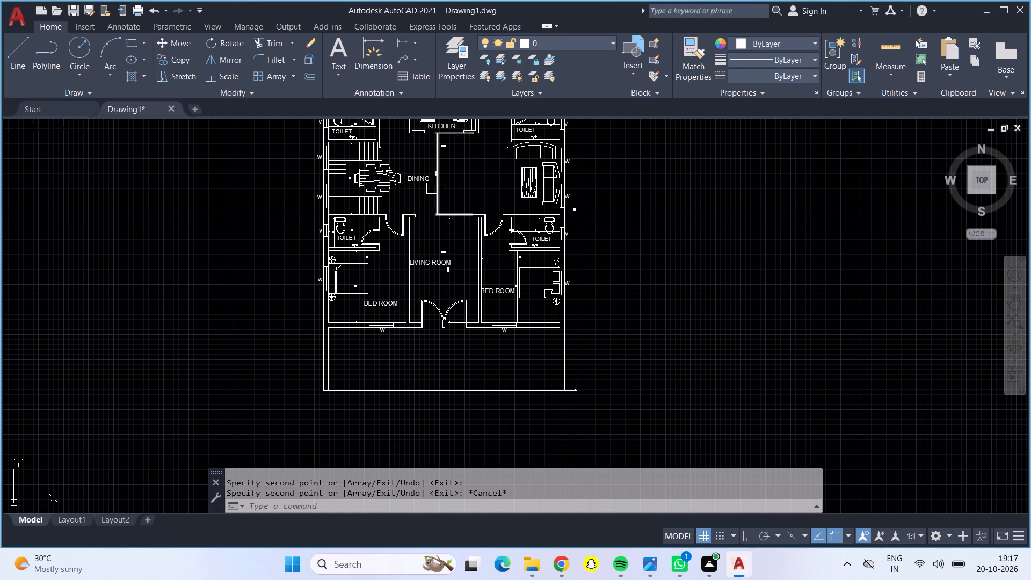
Copy the DINING label across the hall to the clear space beside the coffee table in the sofa area.
click(424, 178)
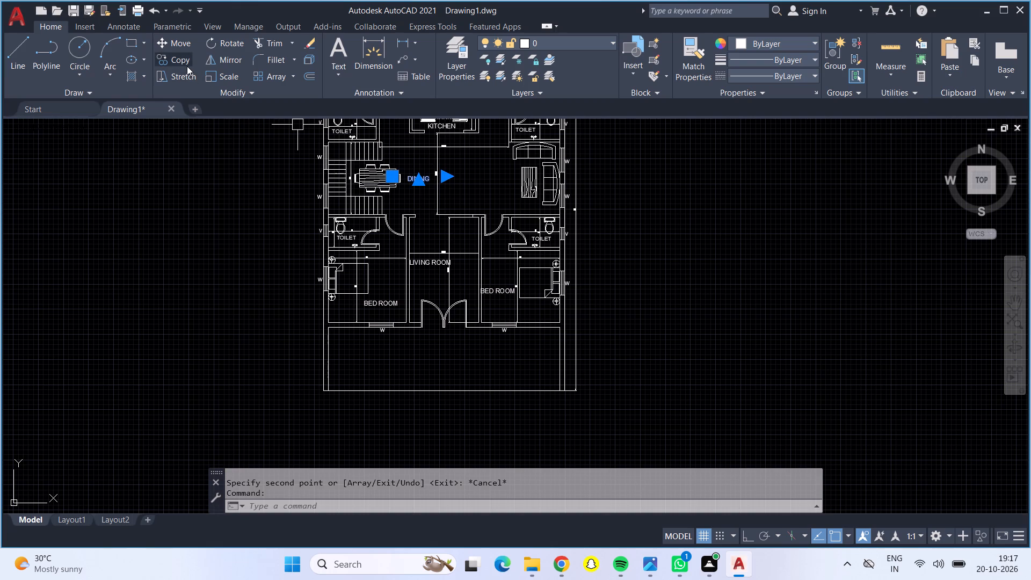
click(187, 66)
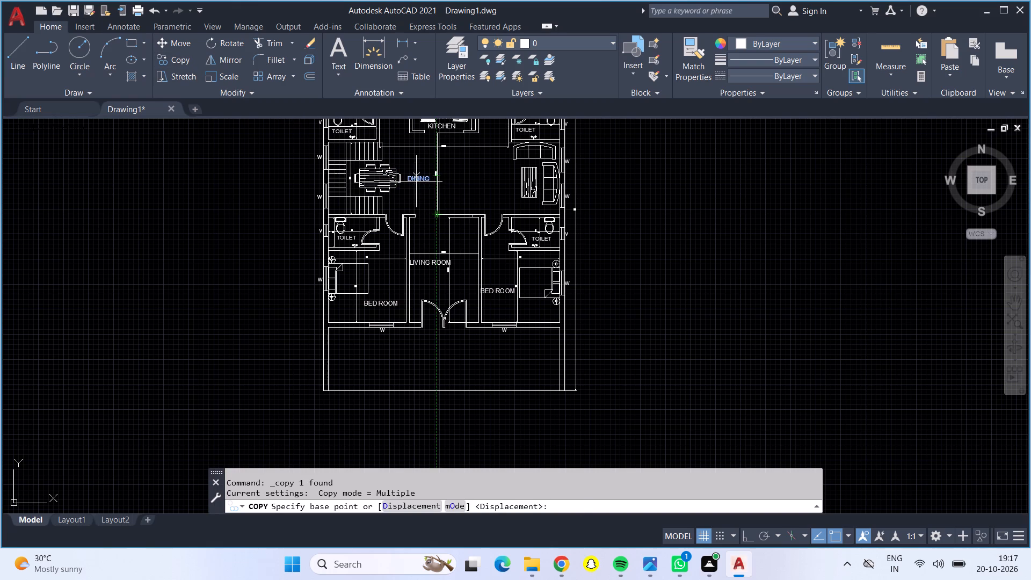
click(416, 182)
click(501, 176)
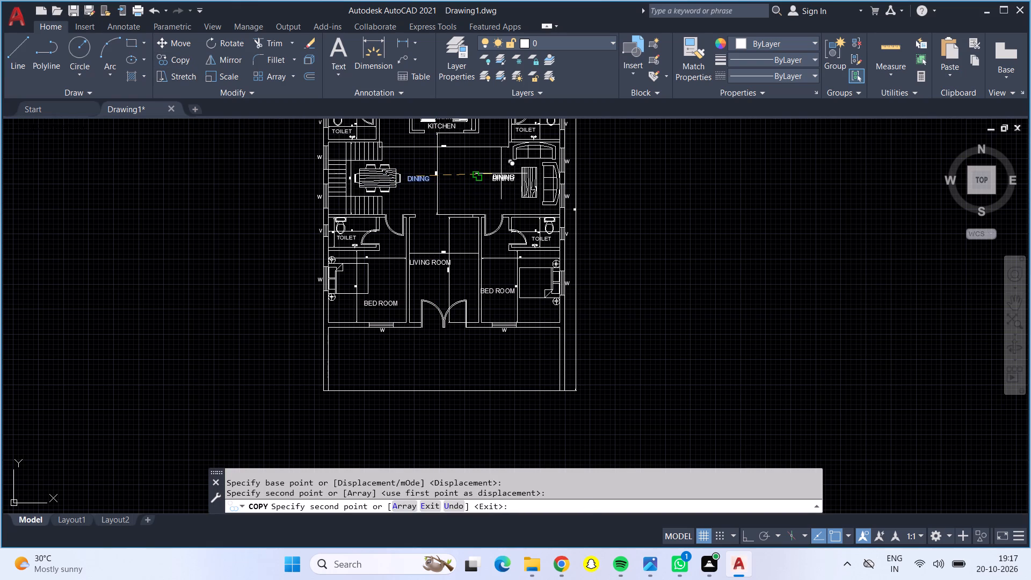
key(Escape)
Change the text of the copied DINING label beside the coffee table in the sofa area to FAMILY LOUNGE.
scroll(501, 176, up, 2)
click(501, 184)
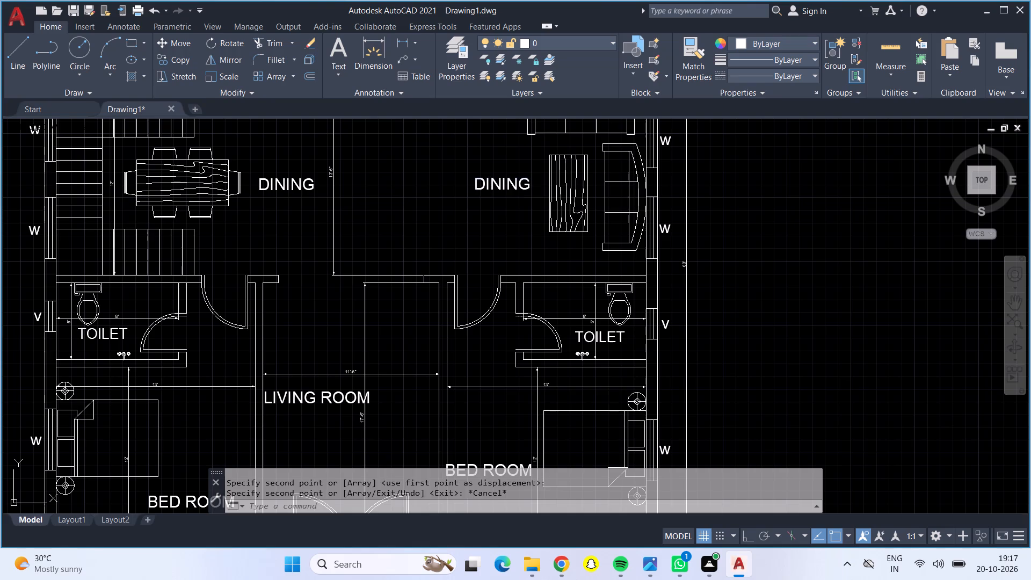
drag(503, 185, 506, 192)
click(535, 203)
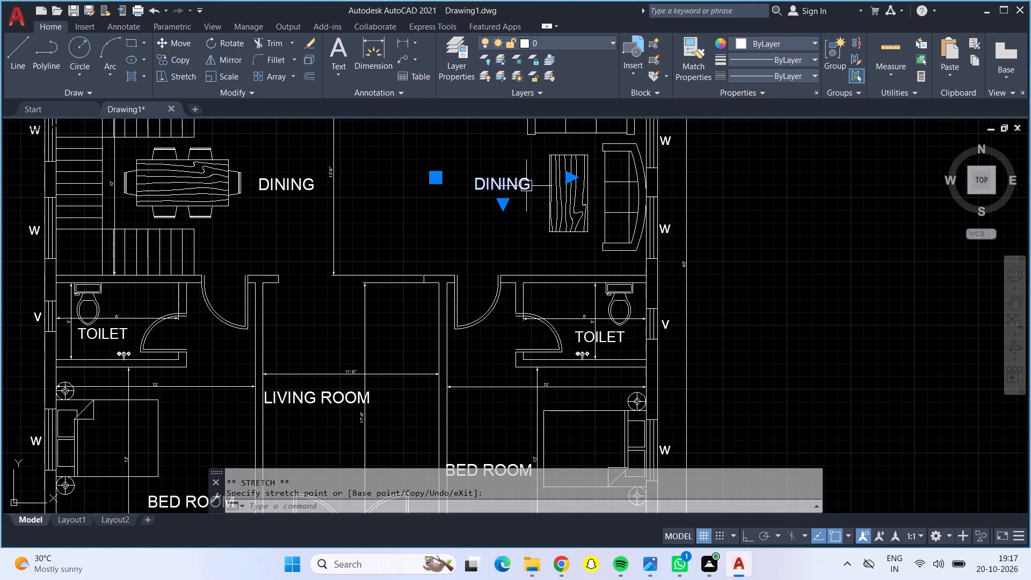
double_click(519, 182)
click(536, 179)
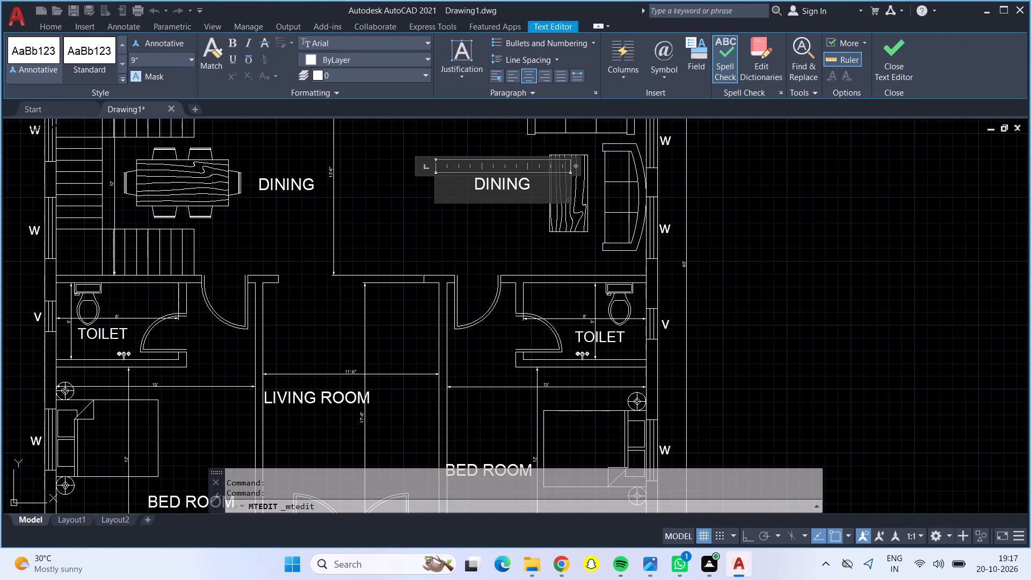
key(BackSpace)
key(BackSpace)
key(BackSpace)
key(BackSpace)
key(BackSpace)
key(BackSpace)
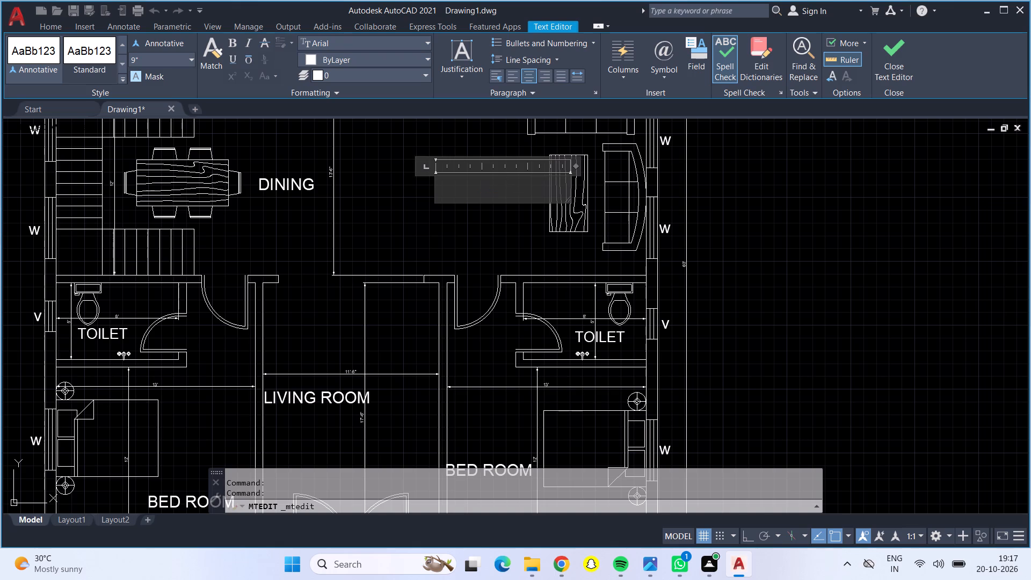
text(FA)
text(MU)
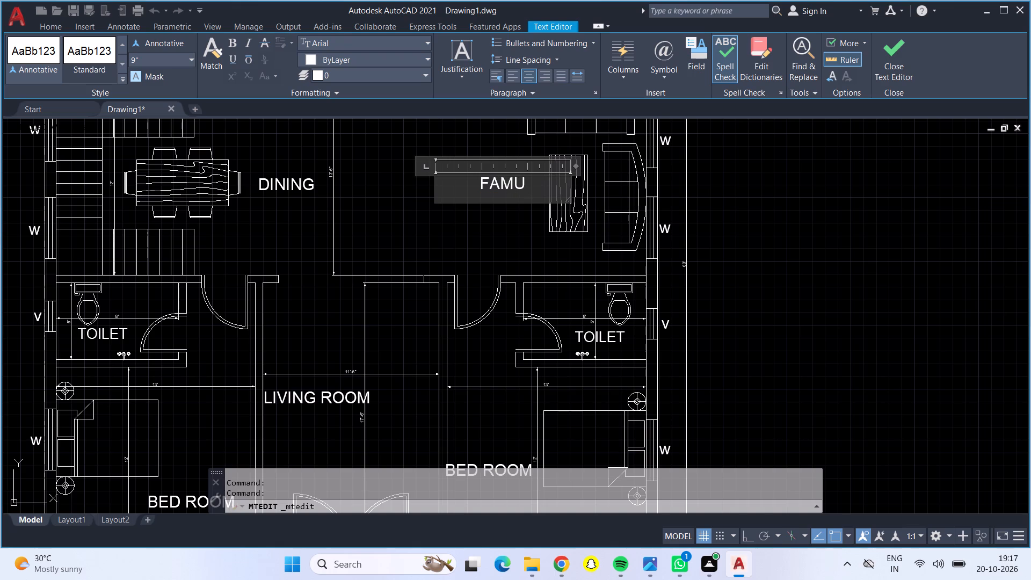
key(shift+BackSpace)
text(IL)
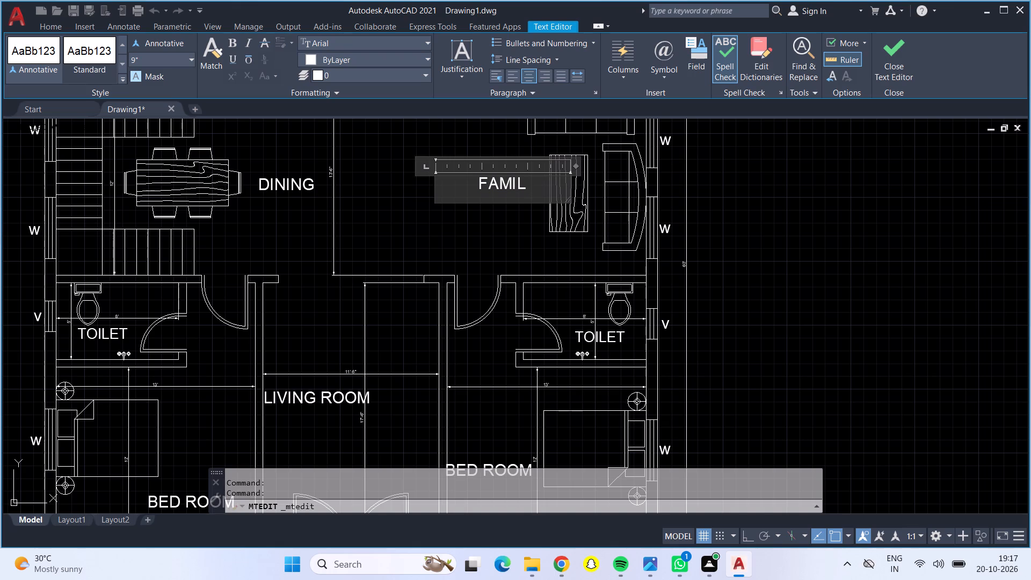
text(Y)
key(space)
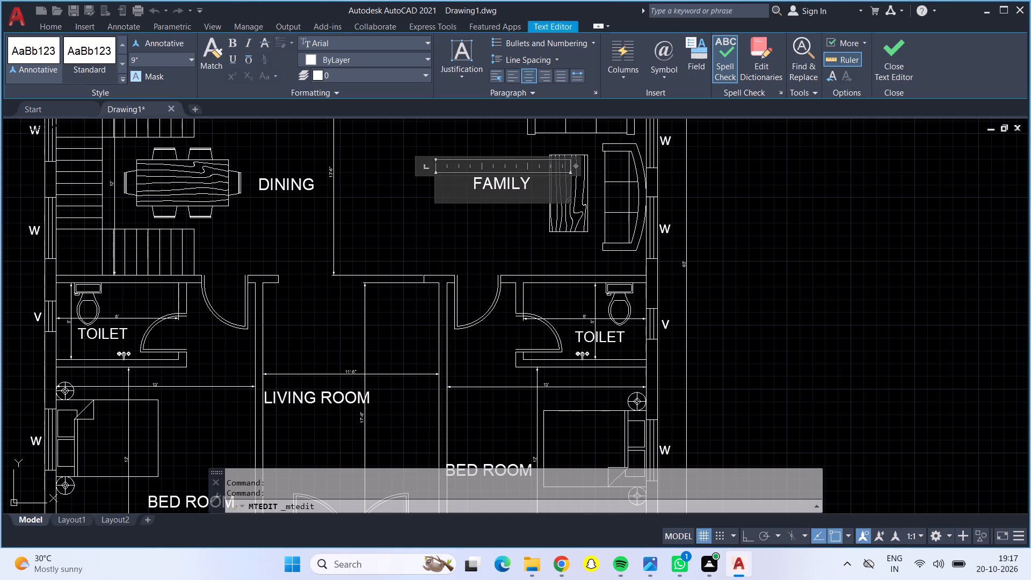
text(LO)
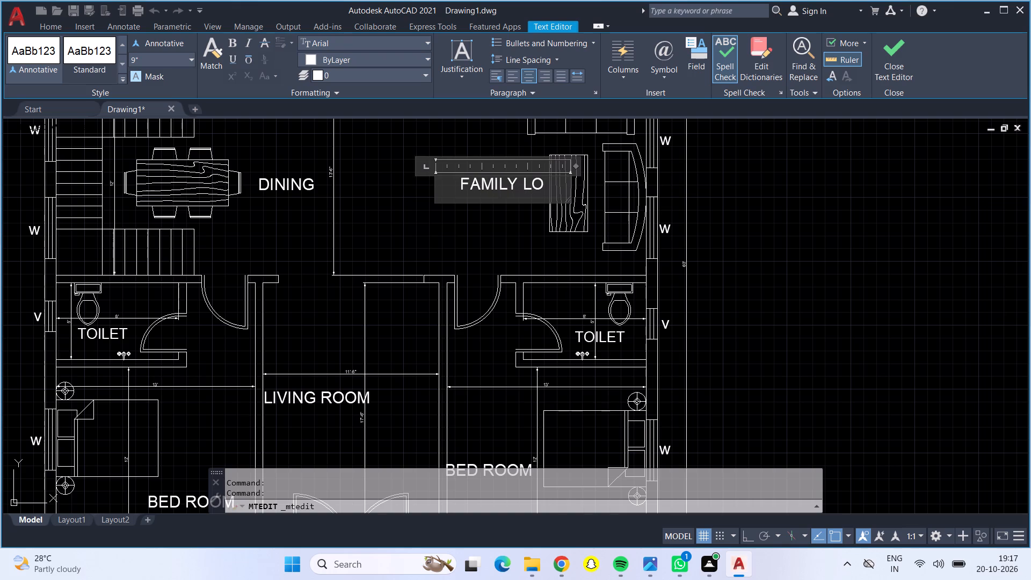
text(UN)
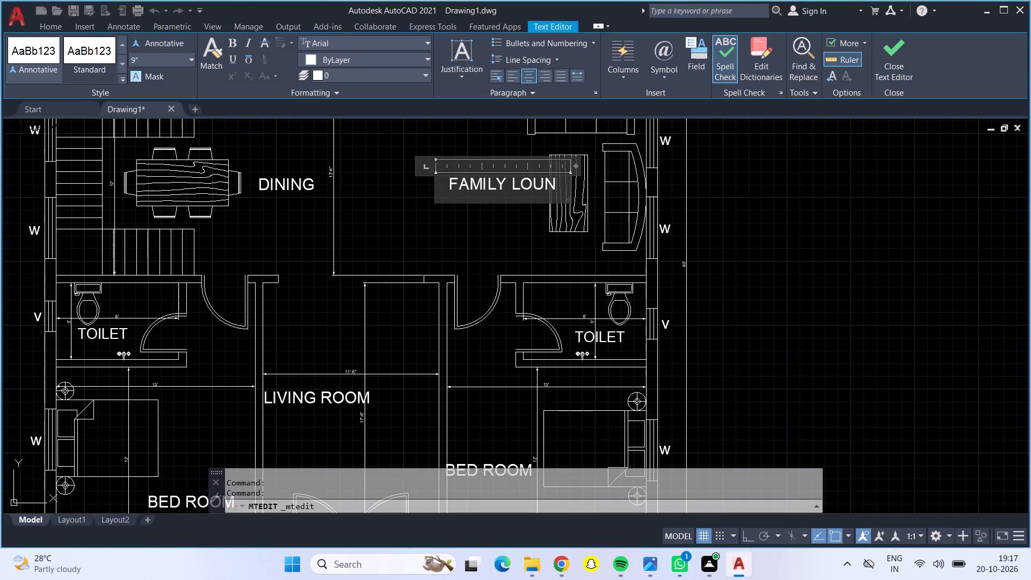
text(GE)
click(407, 227)
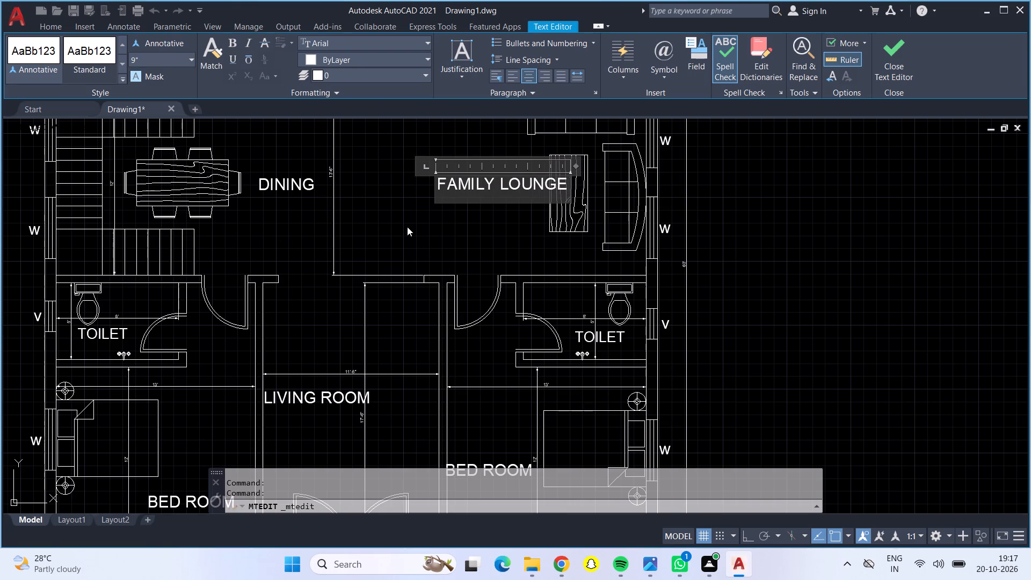
Save the drawing in Documents as an AutoCAD 2018 Drawing, replacing the existing file named with a person's full name.
scroll(558, 229, down, 2)
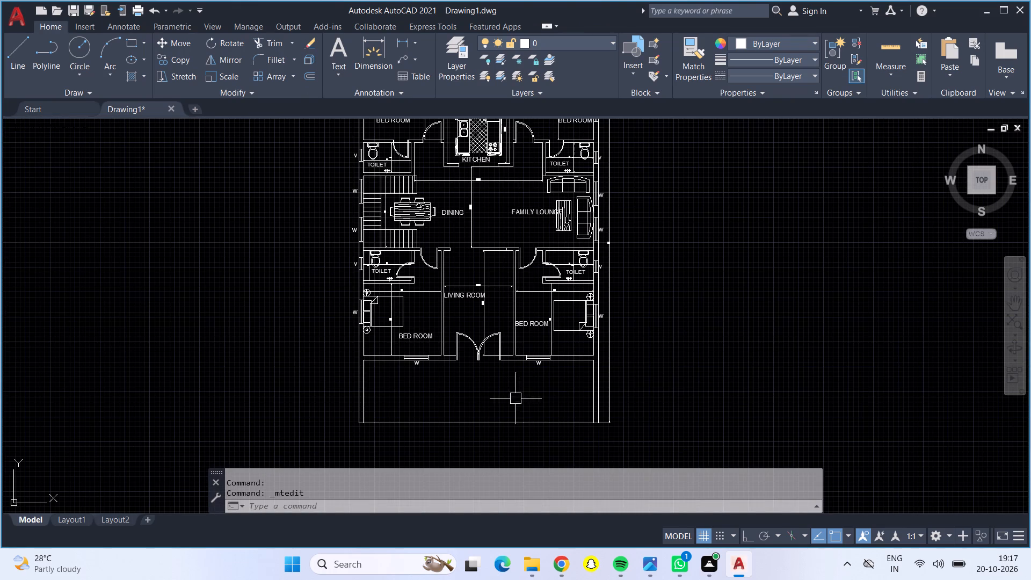
middle_drag(506, 417, 508, 444)
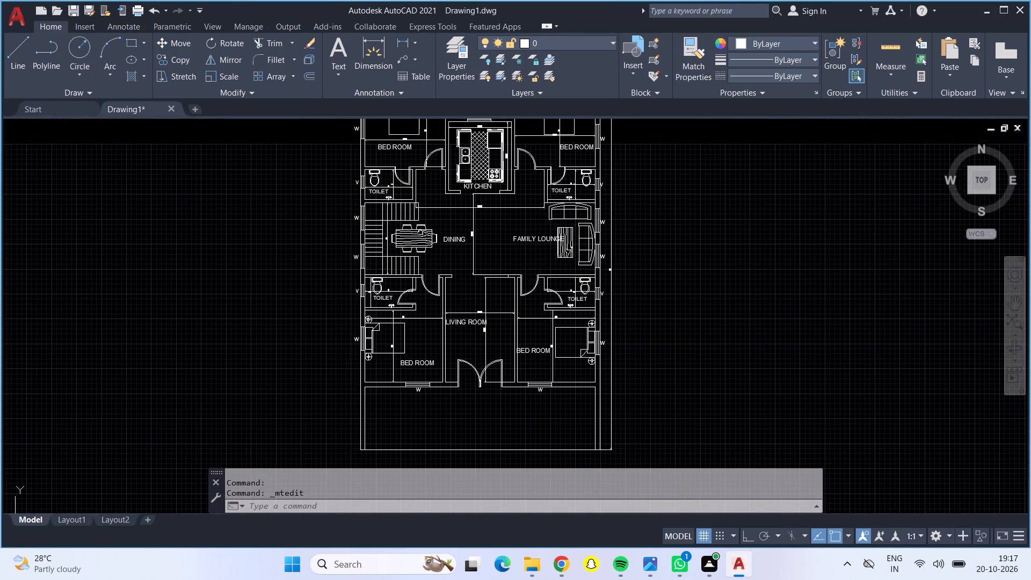
middle_drag(508, 444, 509, 446)
scroll(515, 438, down, 1)
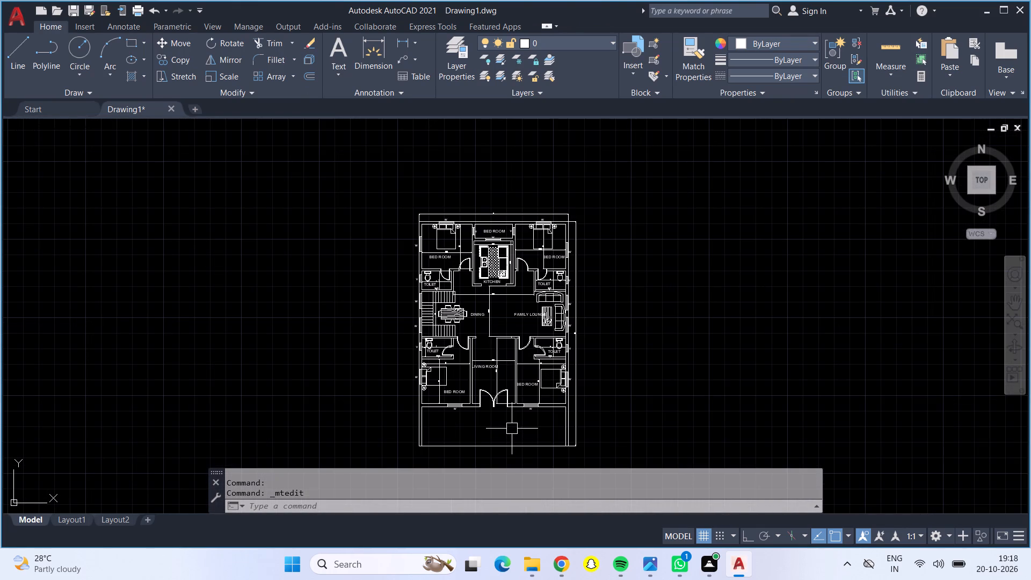
scroll(512, 429, up, 1)
middle_click(512, 429)
scroll(512, 429, down, 1)
key(Escape)
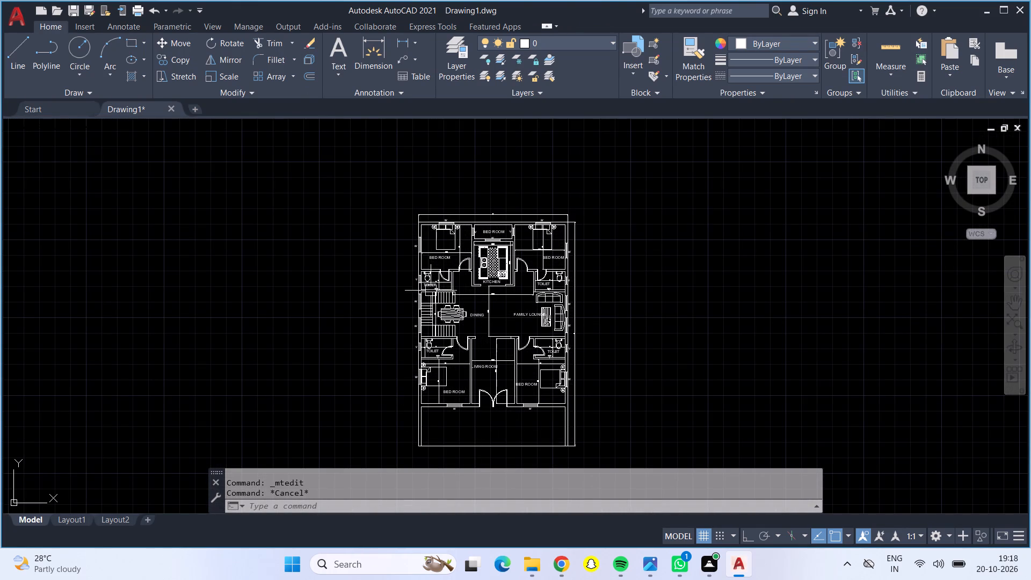
text(save)
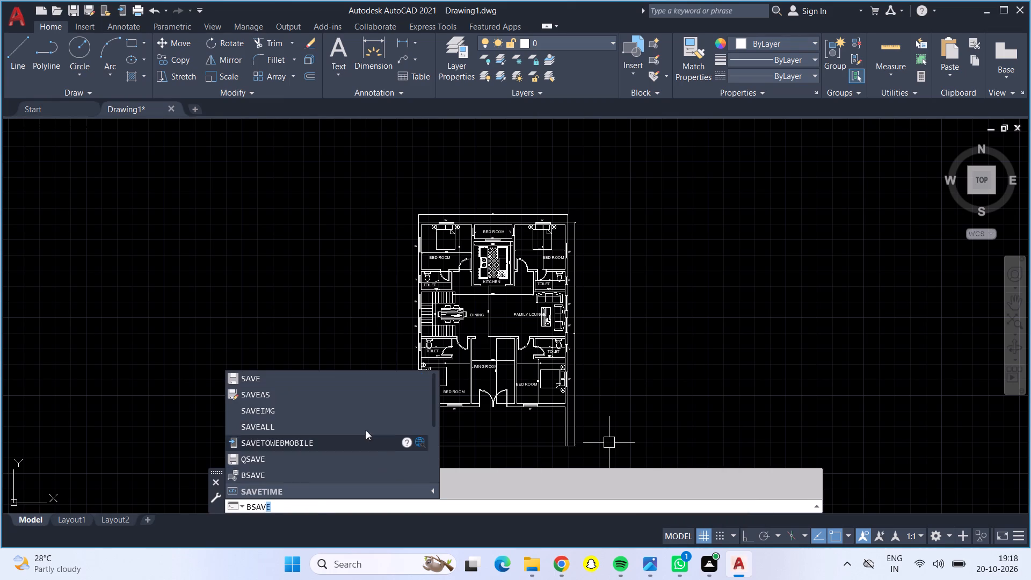
click(359, 375)
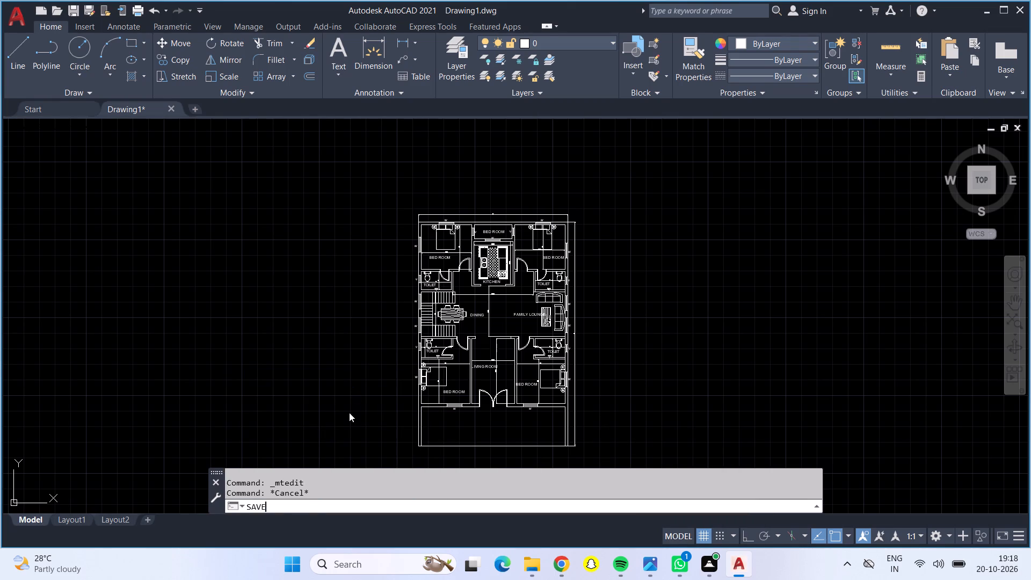
click(415, 227)
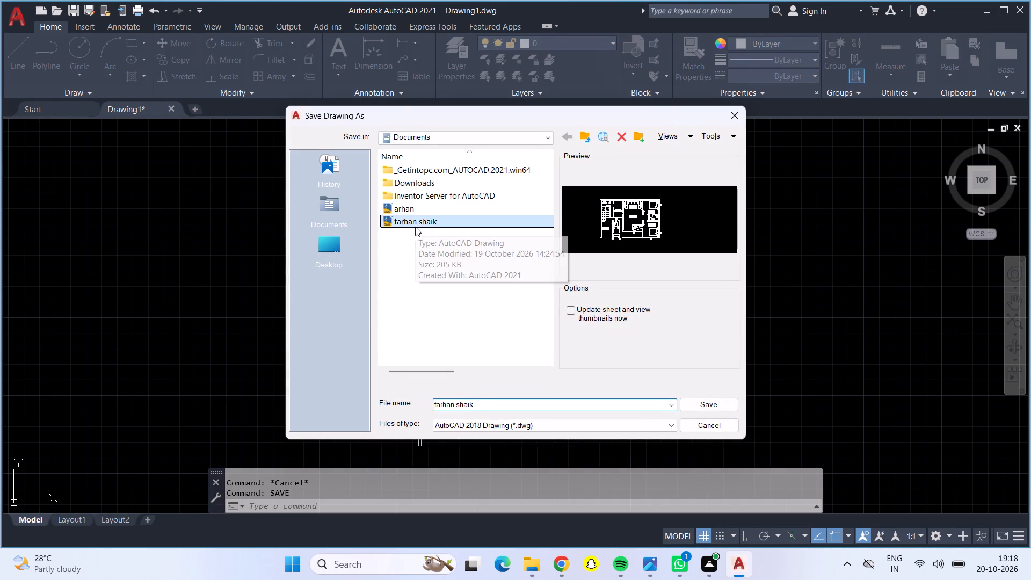
click(704, 403)
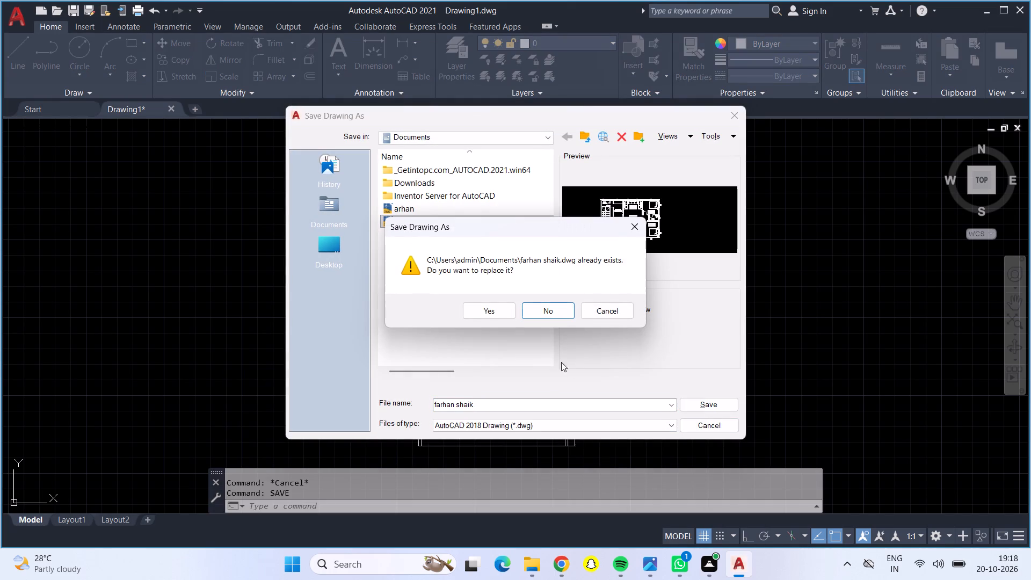
click(494, 298)
click(492, 310)
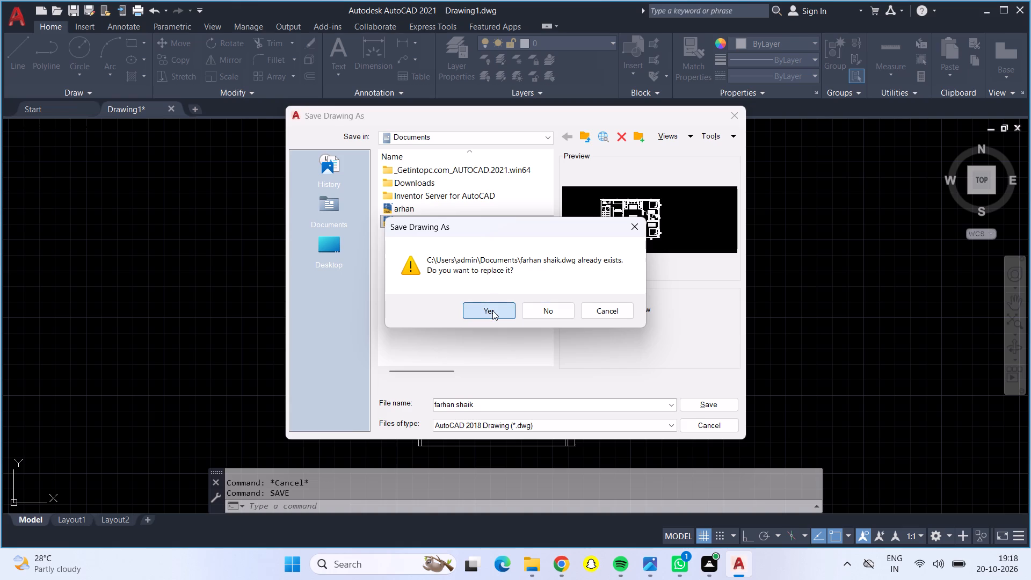